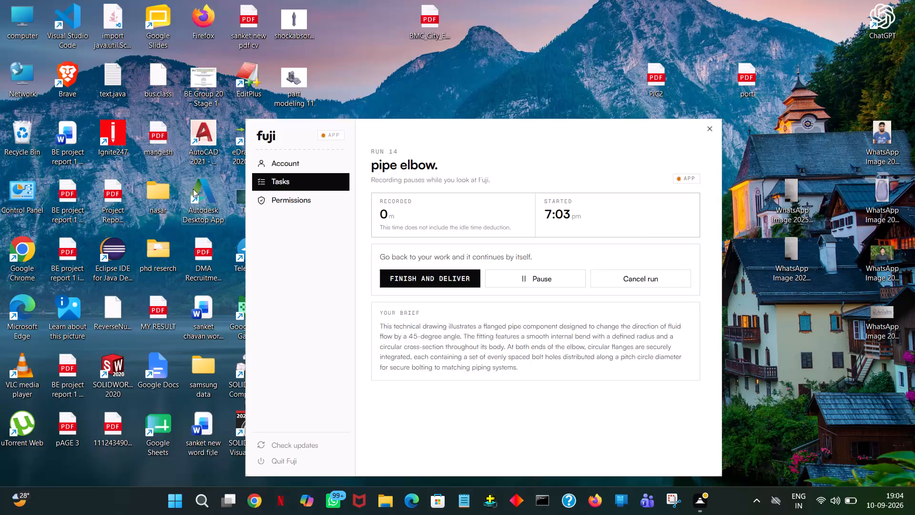
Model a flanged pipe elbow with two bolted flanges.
Launch SOLIDWORKS 2020 from the desktop.
double_click(115, 384)
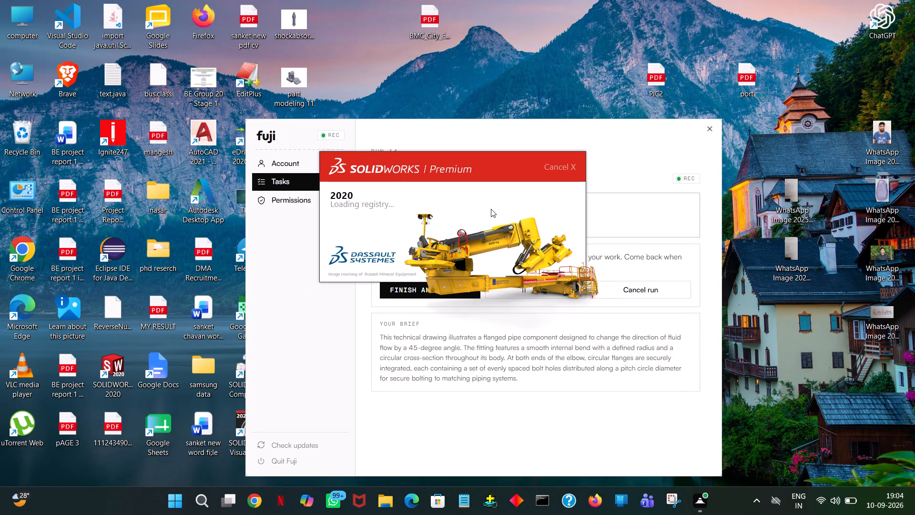
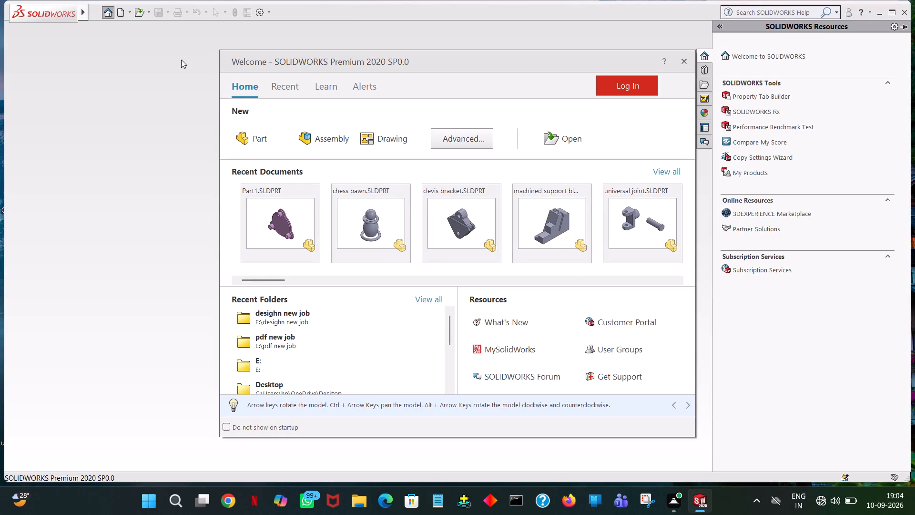
Create a new blank part document.
double_click(251, 138)
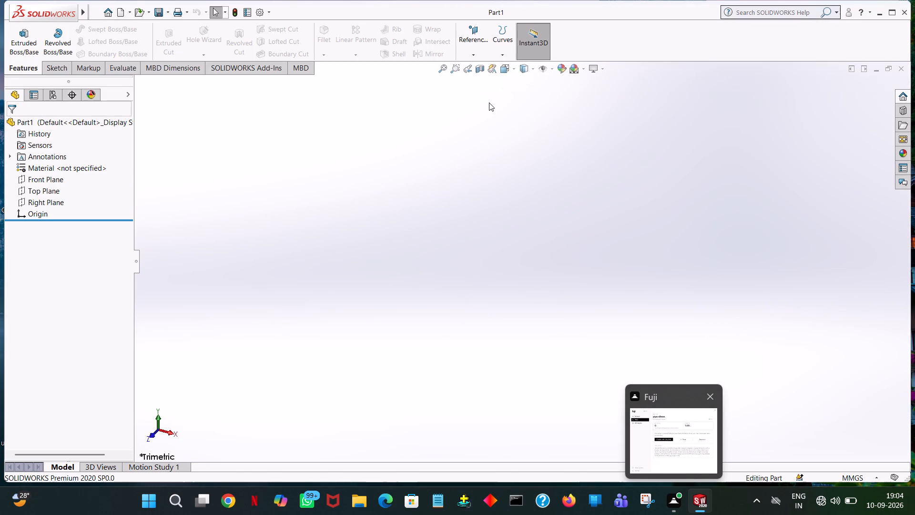
click(406, 117)
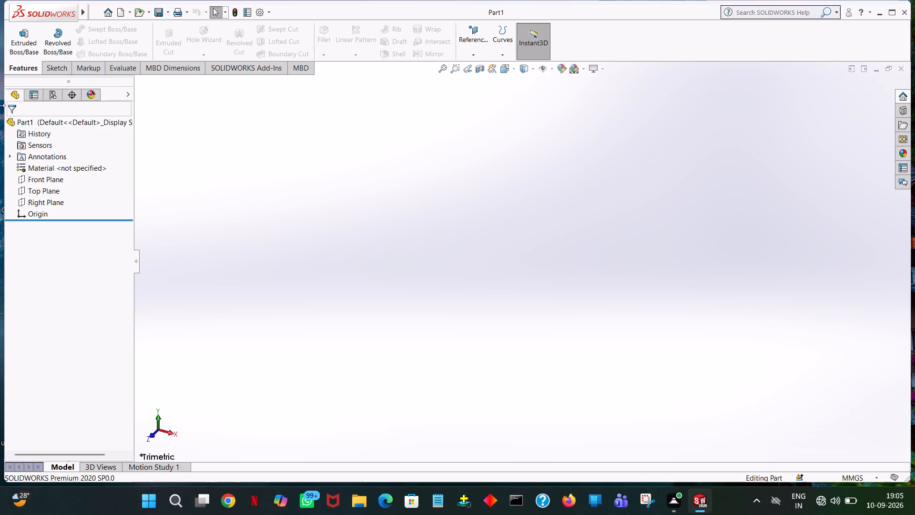
Bring up the sketching tools to begin the first sketch of the new part.
click(50, 64)
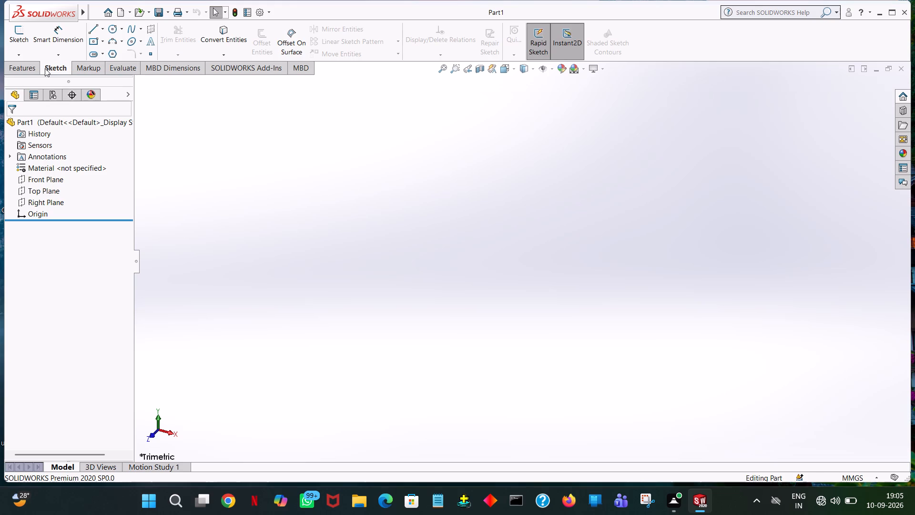
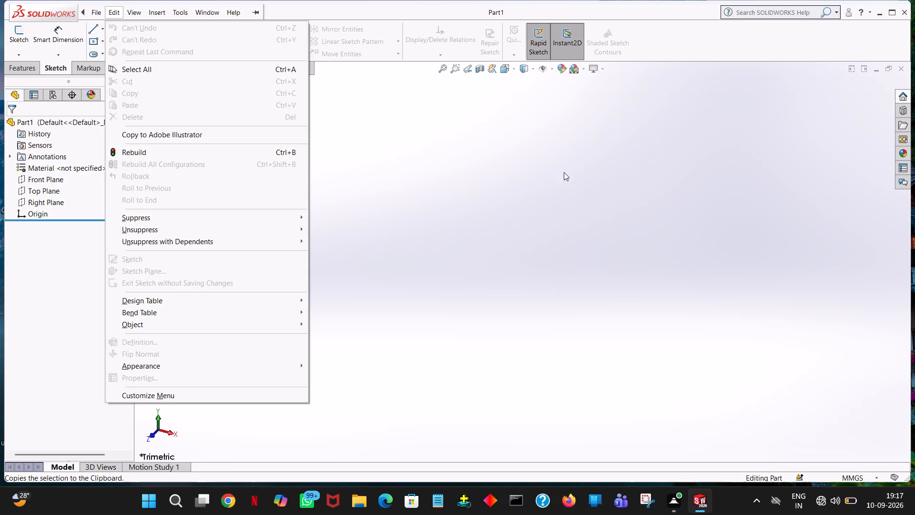
Dismiss the open edit commands and maximize the part window to fill the screen.
click(586, 212)
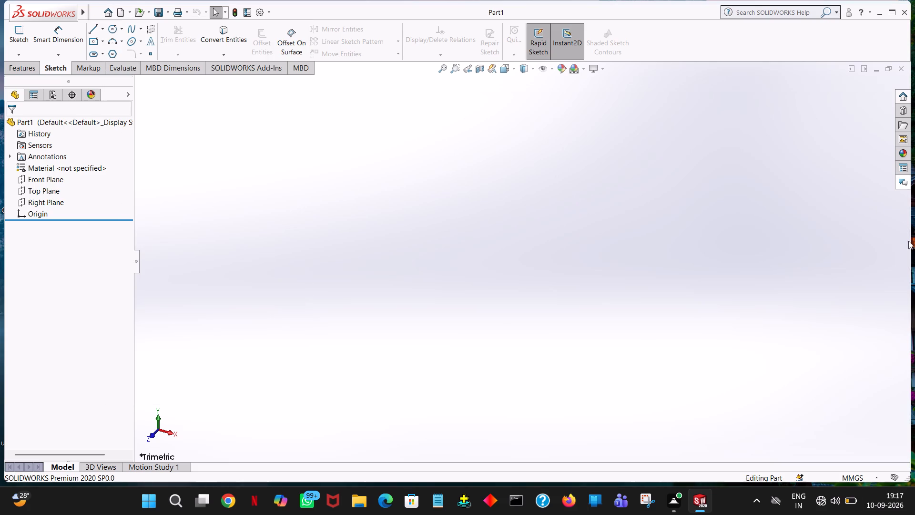
click(890, 9)
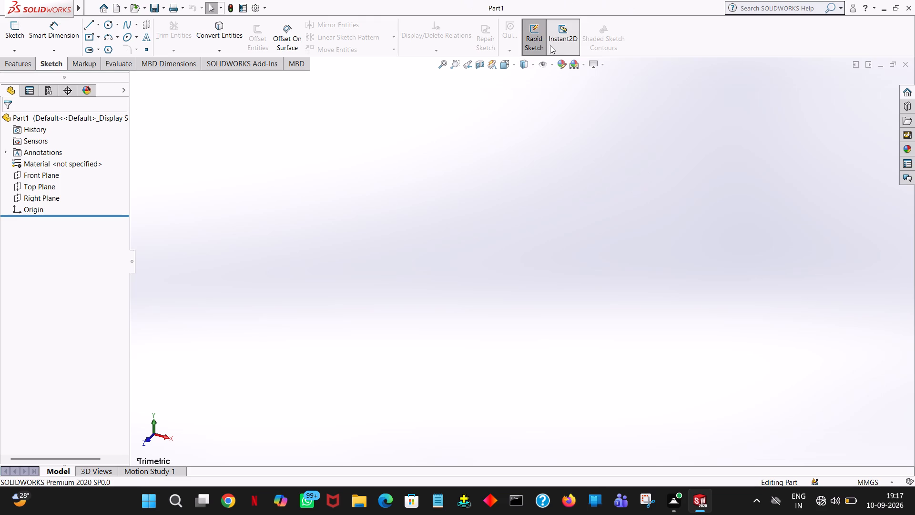
Orient the empty part to the Front view using Normal To.
click(535, 67)
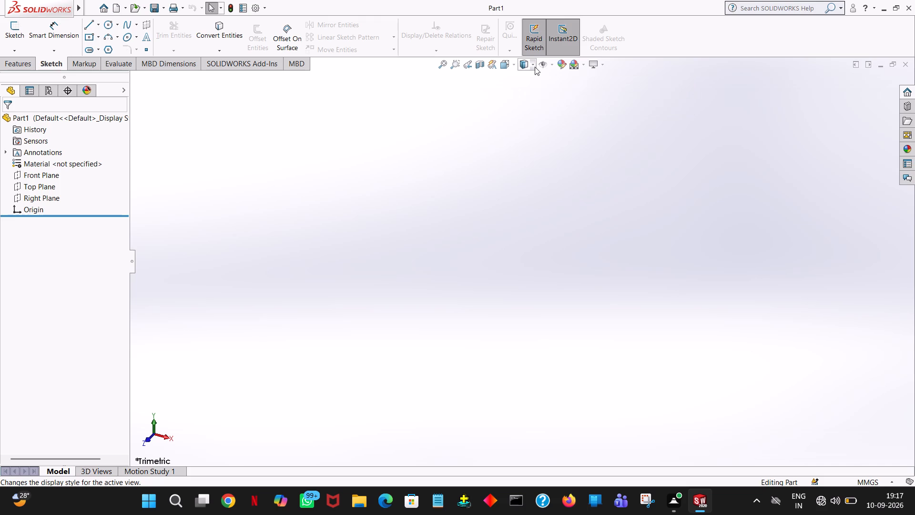
click(622, 116)
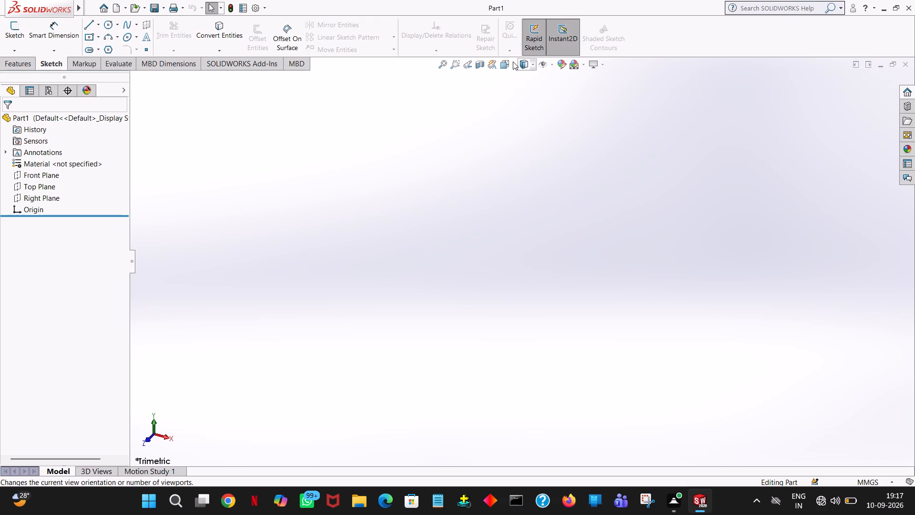
click(511, 61)
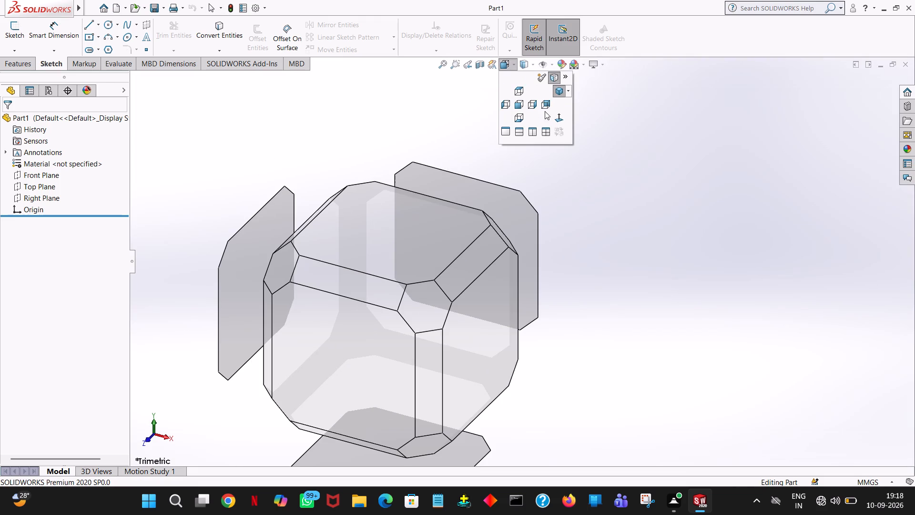
click(561, 119)
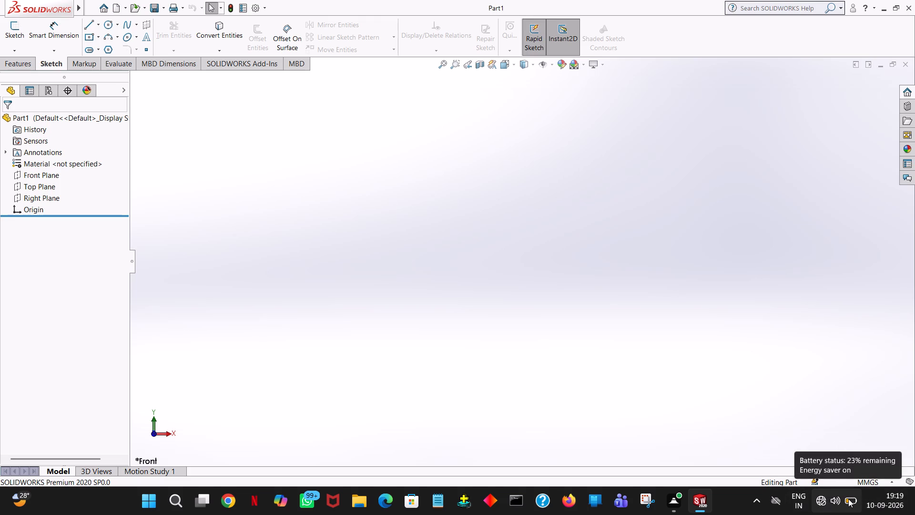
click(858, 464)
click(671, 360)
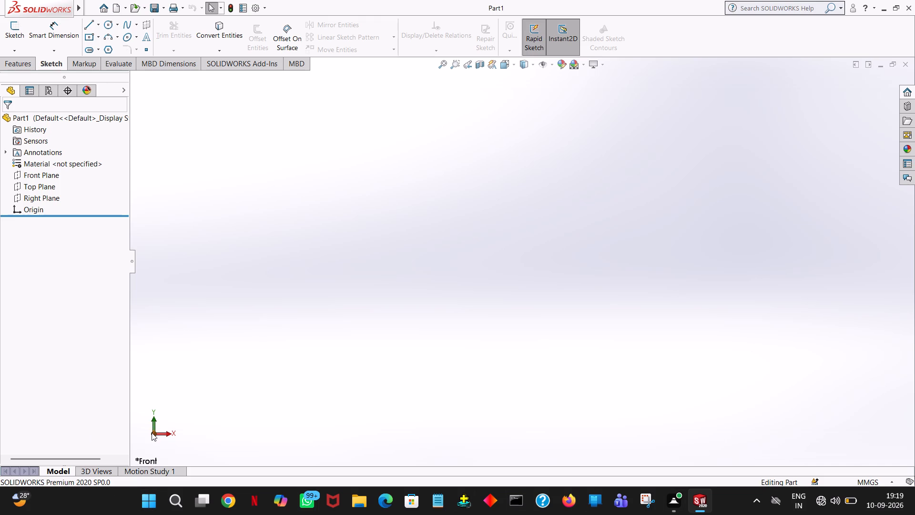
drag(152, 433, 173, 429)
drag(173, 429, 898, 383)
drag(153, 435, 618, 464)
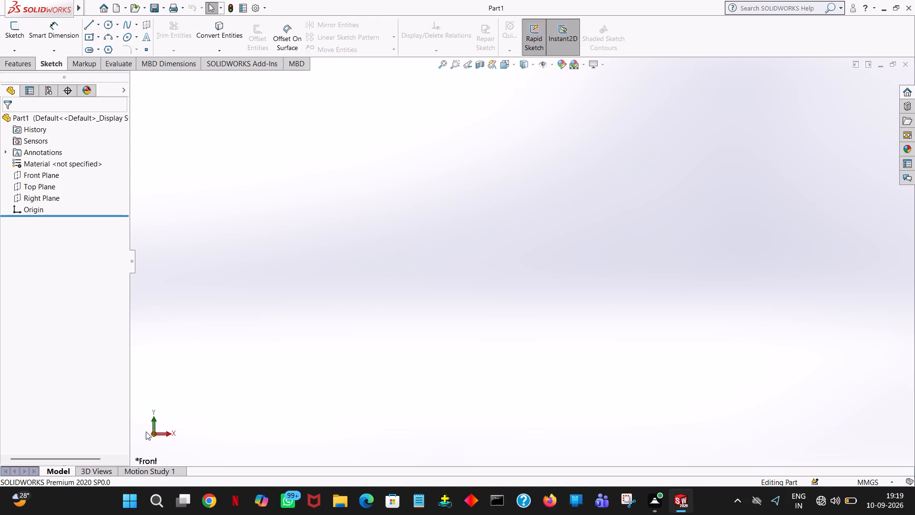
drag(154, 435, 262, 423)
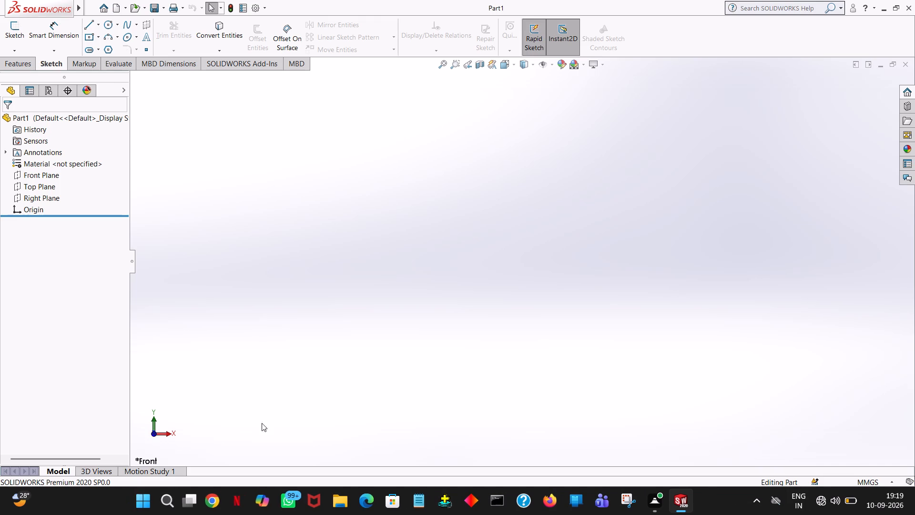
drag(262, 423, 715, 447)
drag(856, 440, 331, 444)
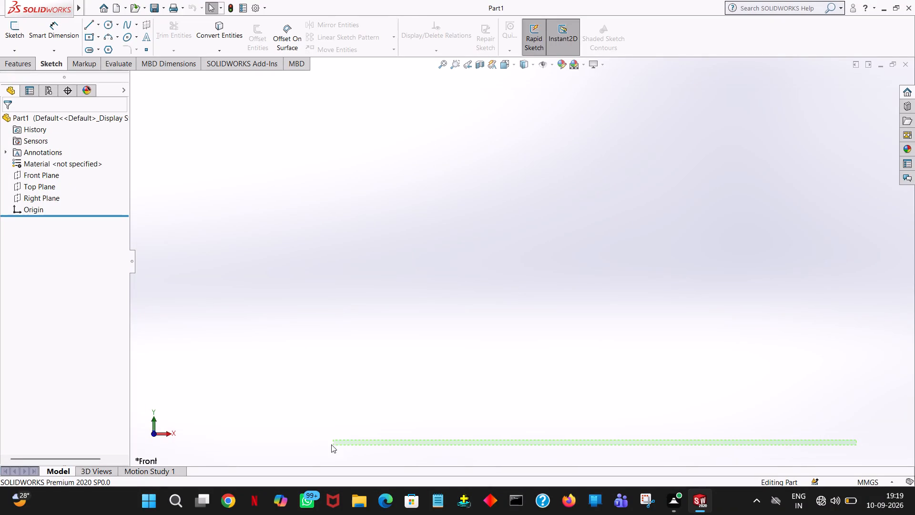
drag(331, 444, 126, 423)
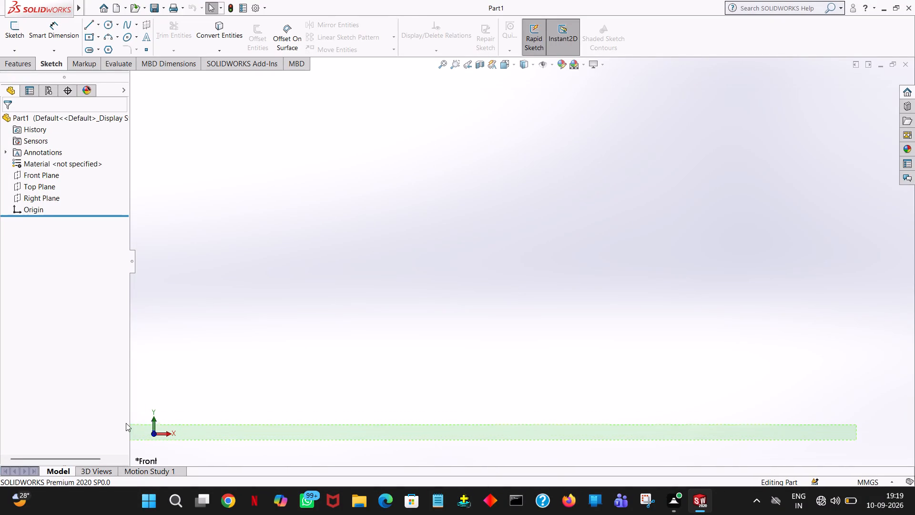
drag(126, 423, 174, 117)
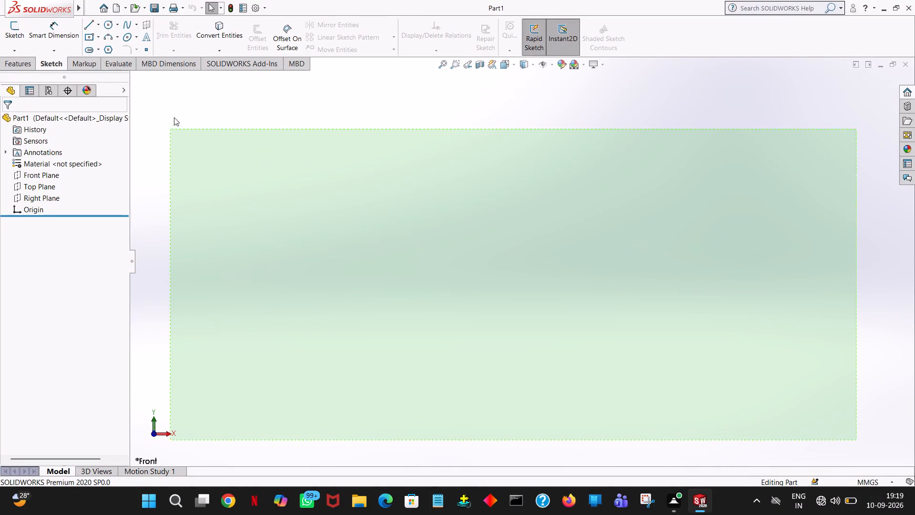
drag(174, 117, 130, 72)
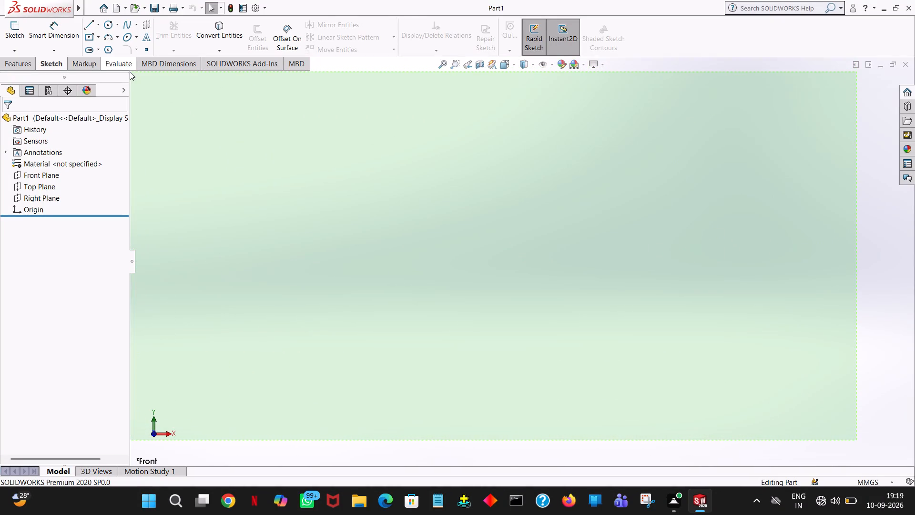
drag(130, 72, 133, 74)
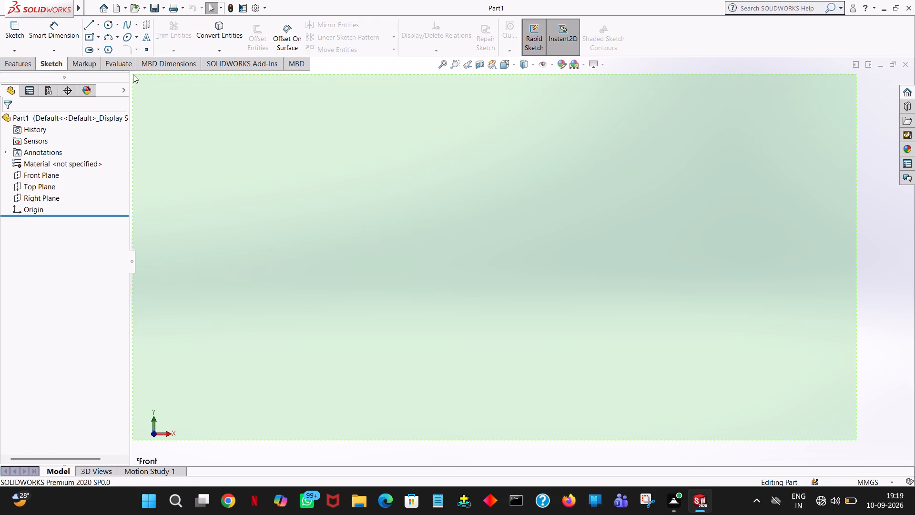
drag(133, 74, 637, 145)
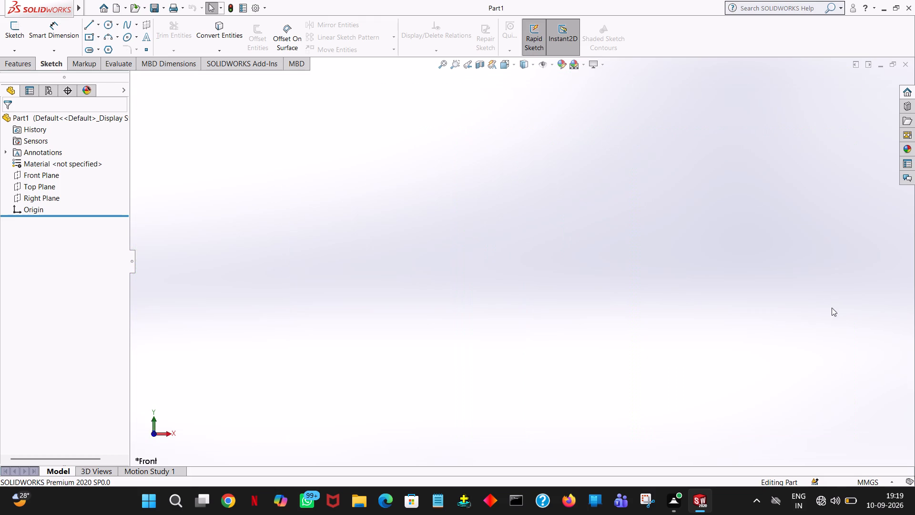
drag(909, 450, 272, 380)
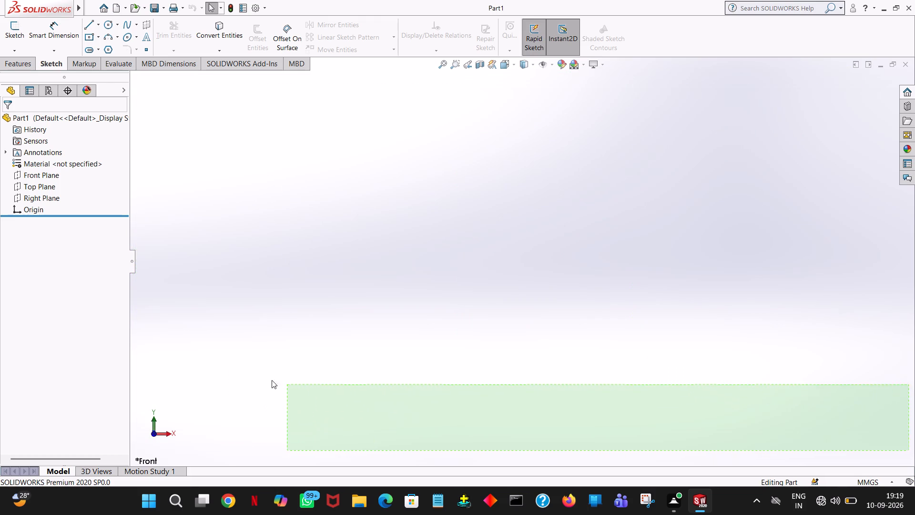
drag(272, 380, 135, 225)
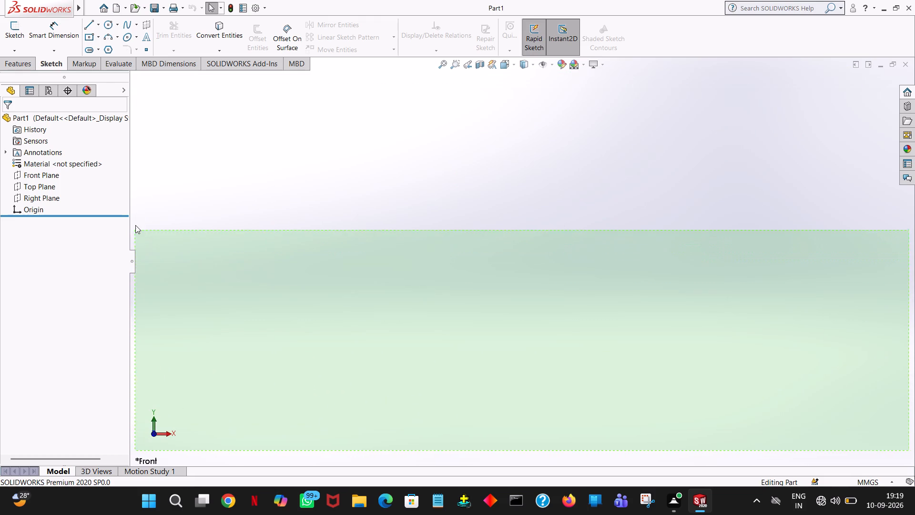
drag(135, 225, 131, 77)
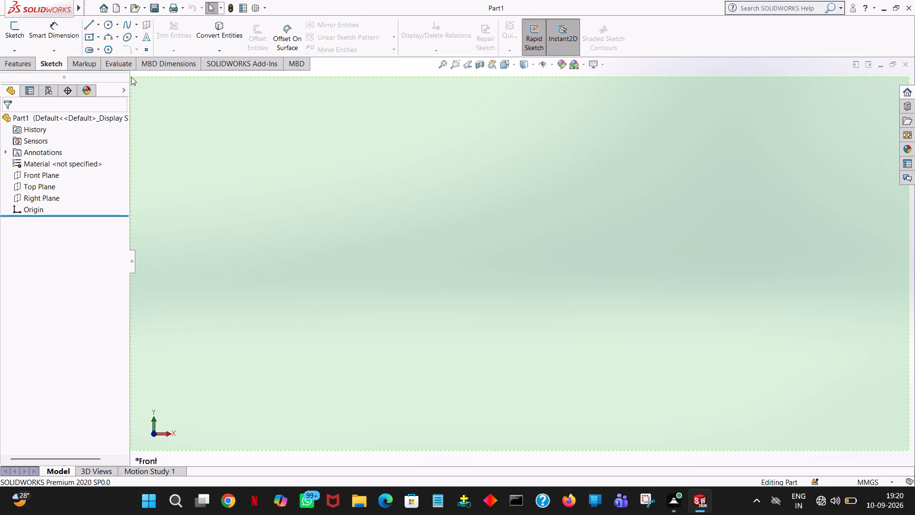
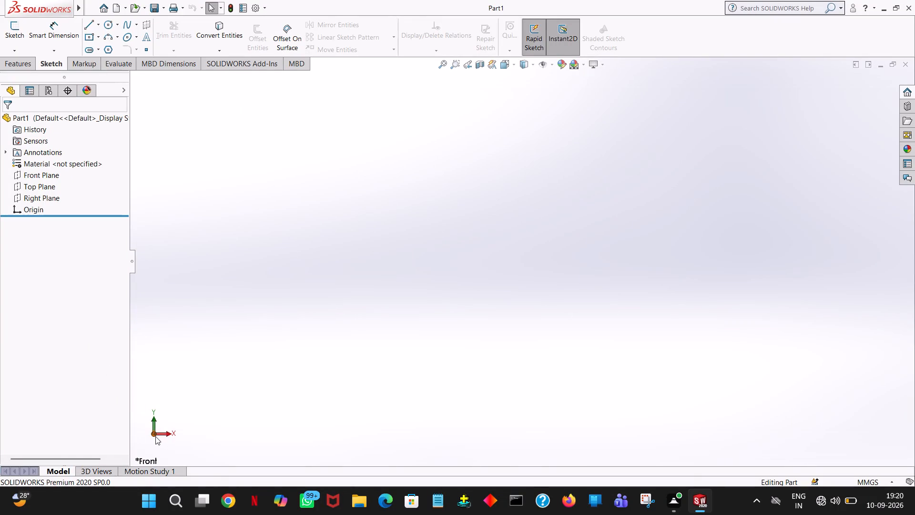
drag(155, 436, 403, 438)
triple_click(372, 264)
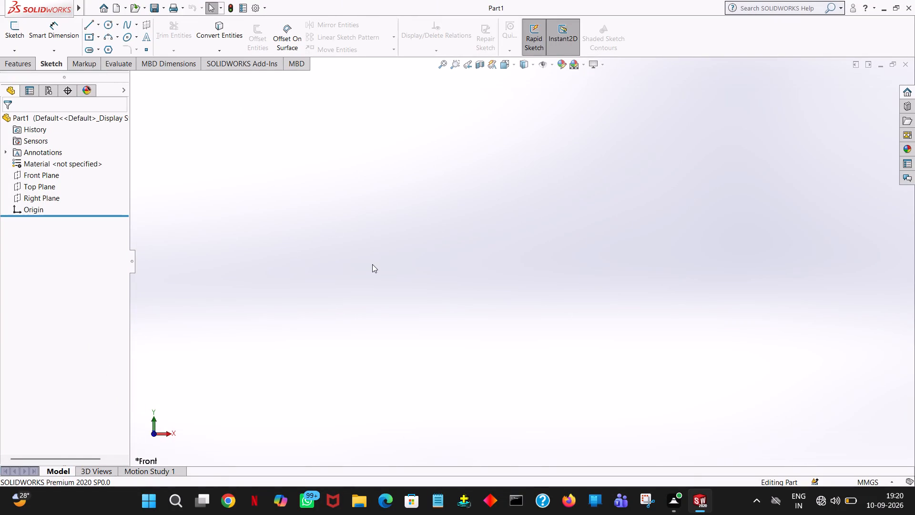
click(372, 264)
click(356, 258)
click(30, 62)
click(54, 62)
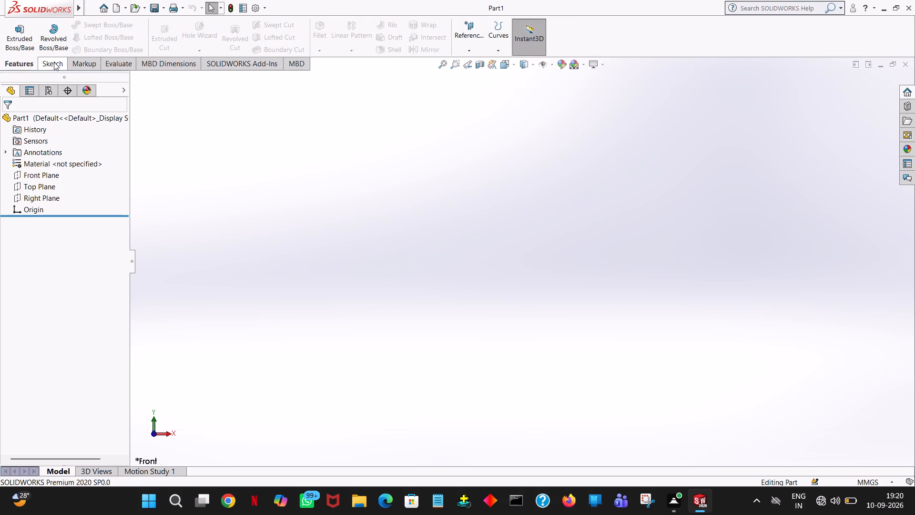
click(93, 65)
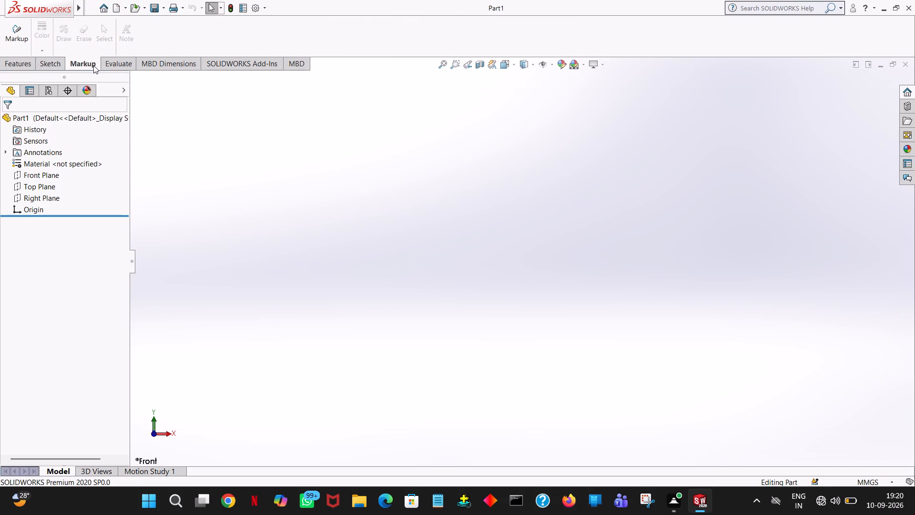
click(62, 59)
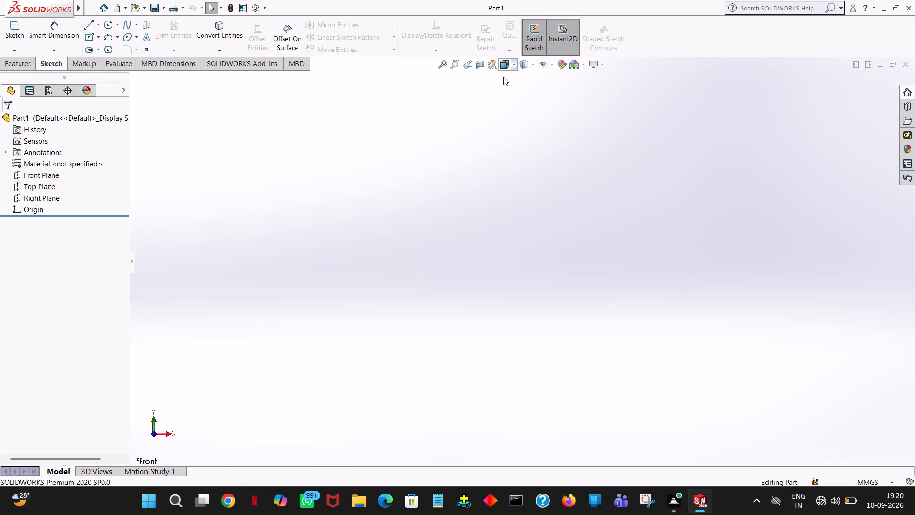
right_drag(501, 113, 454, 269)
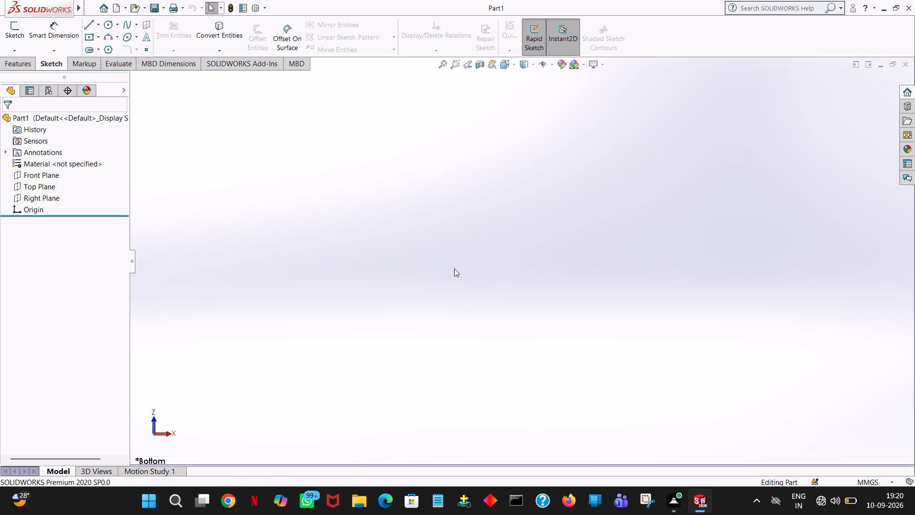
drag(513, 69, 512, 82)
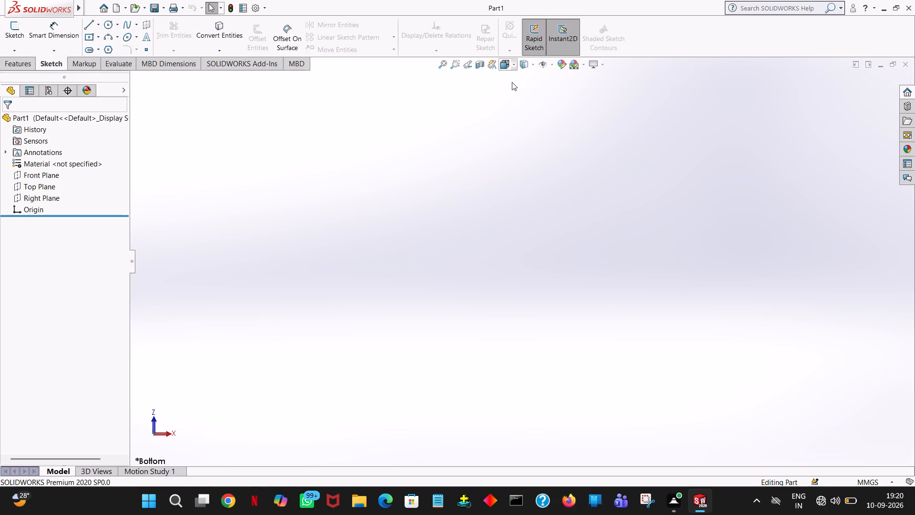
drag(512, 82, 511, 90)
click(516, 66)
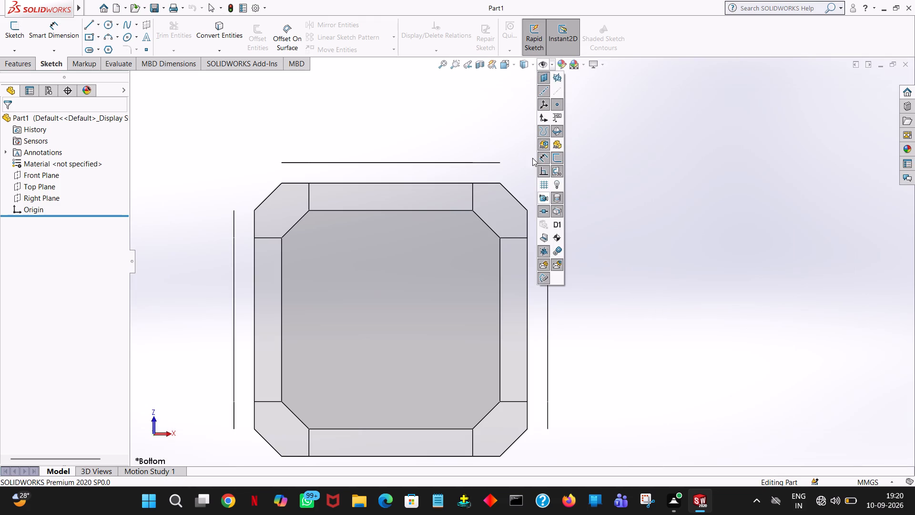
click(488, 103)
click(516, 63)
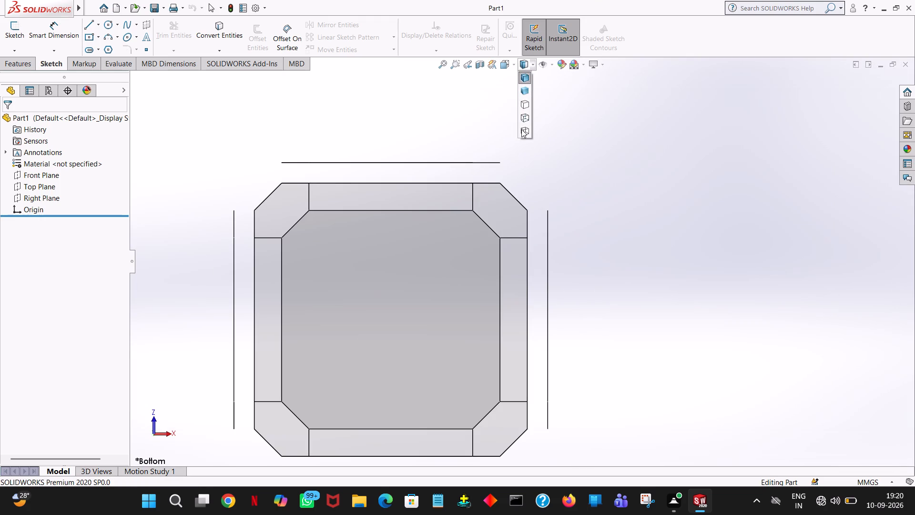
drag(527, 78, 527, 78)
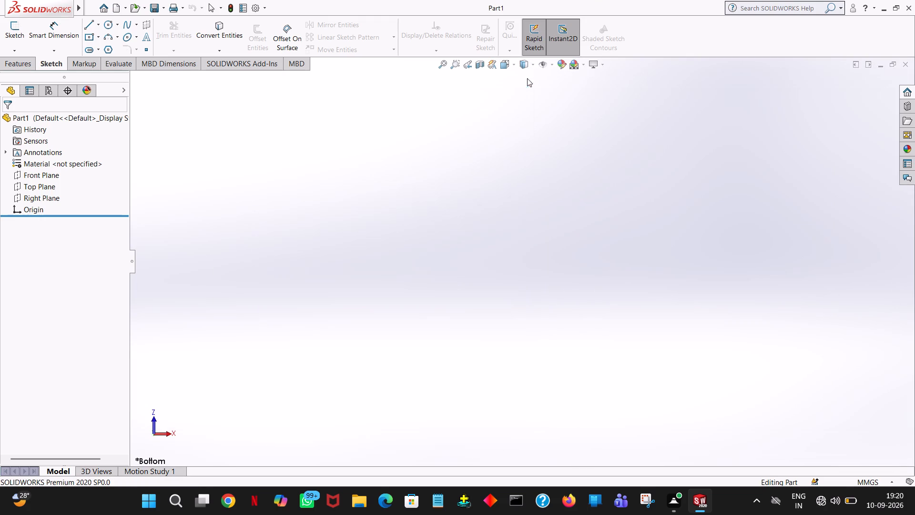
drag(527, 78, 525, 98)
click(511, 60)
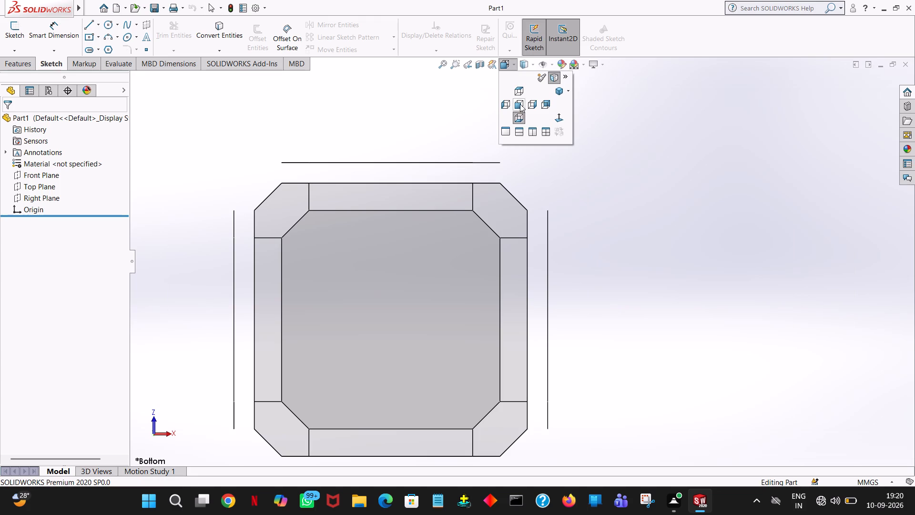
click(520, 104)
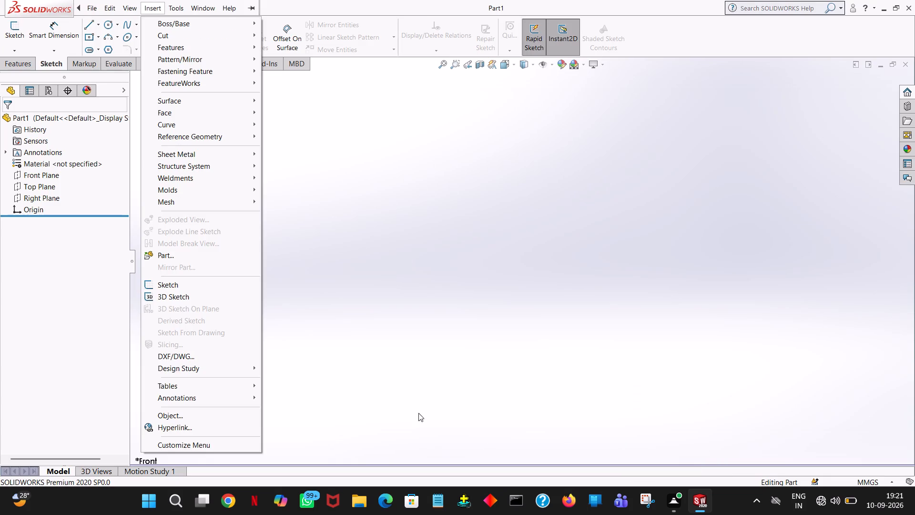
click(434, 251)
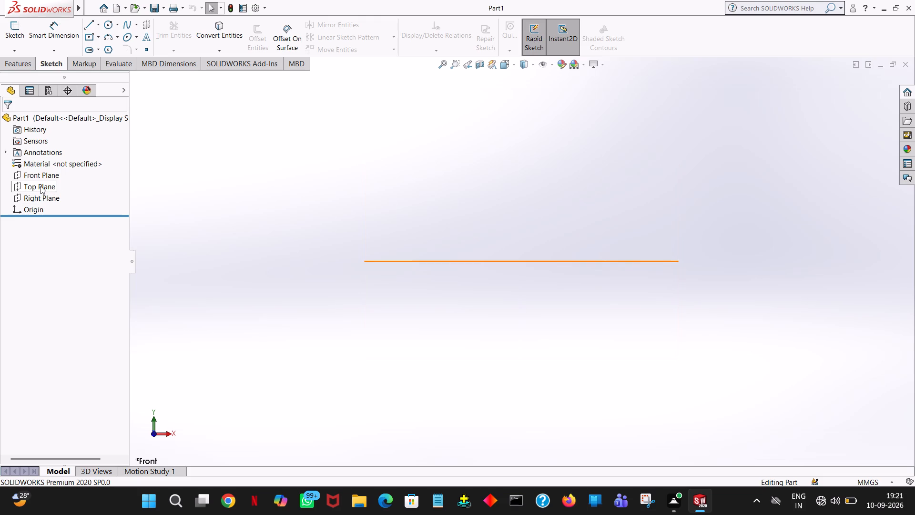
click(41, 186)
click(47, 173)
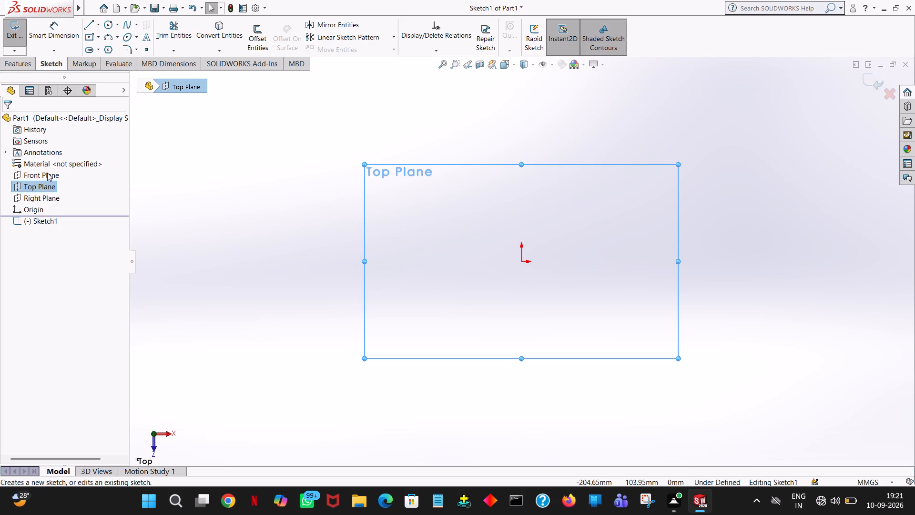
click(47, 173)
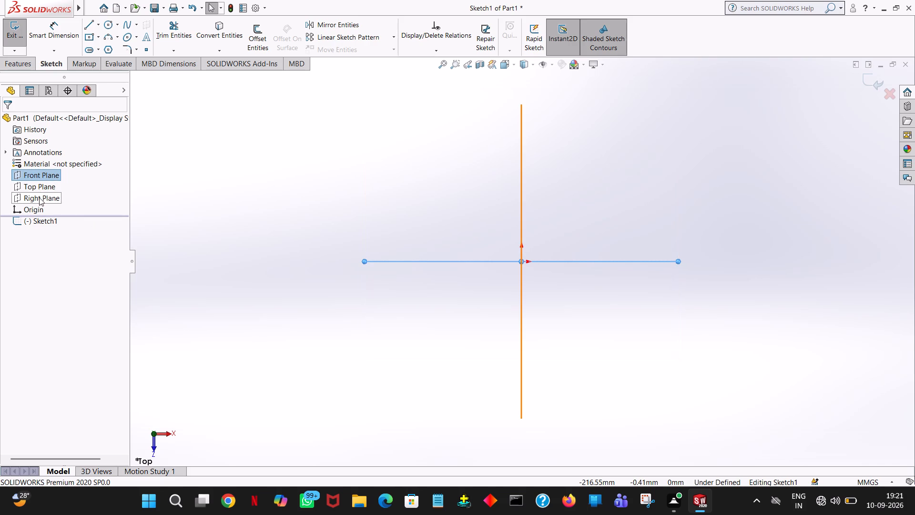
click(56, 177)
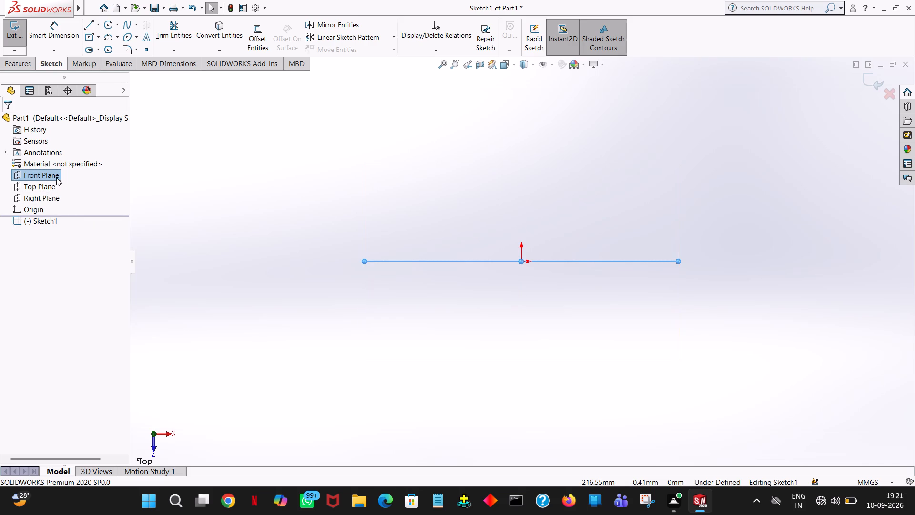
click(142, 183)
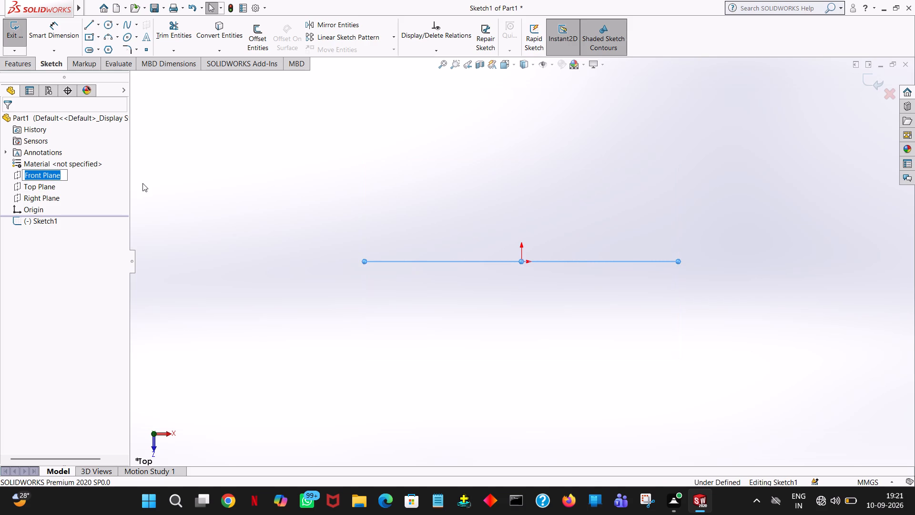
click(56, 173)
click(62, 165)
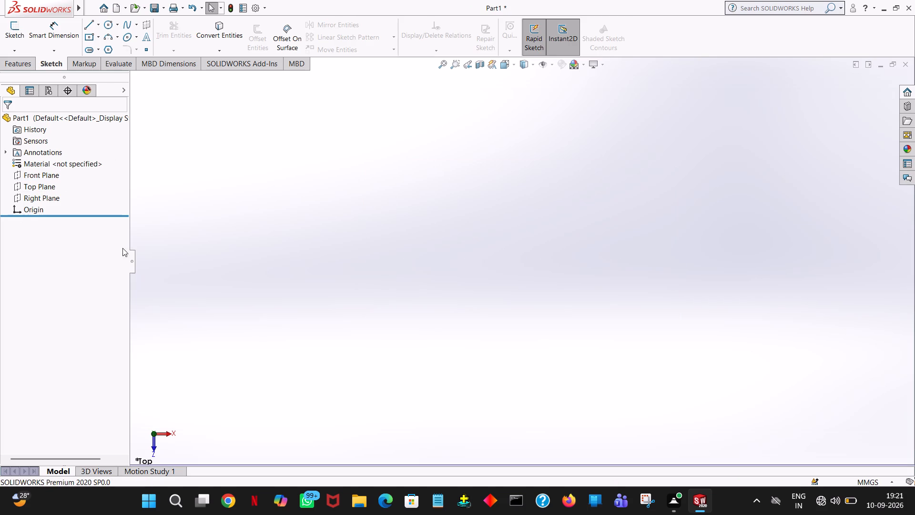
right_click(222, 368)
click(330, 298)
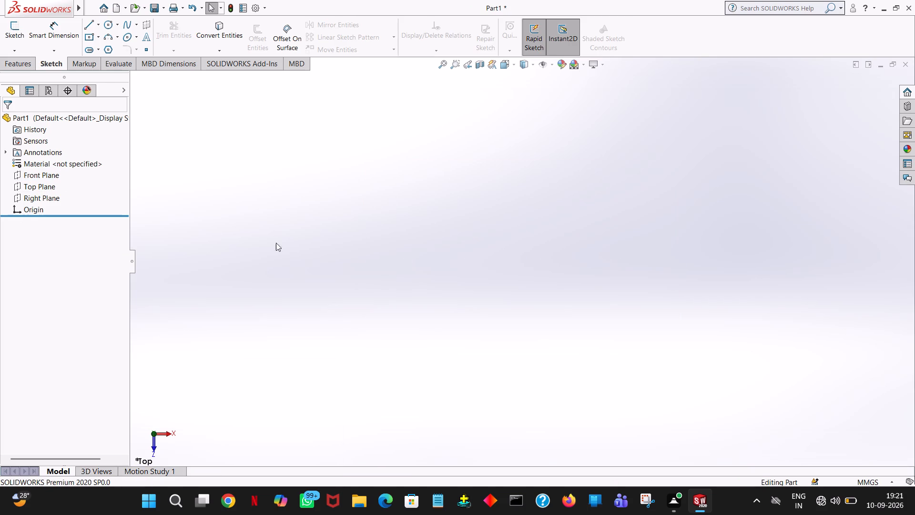
Start a new sketch on the Top Plane and orient the view normal to it, looking from the Top side.
click(53, 185)
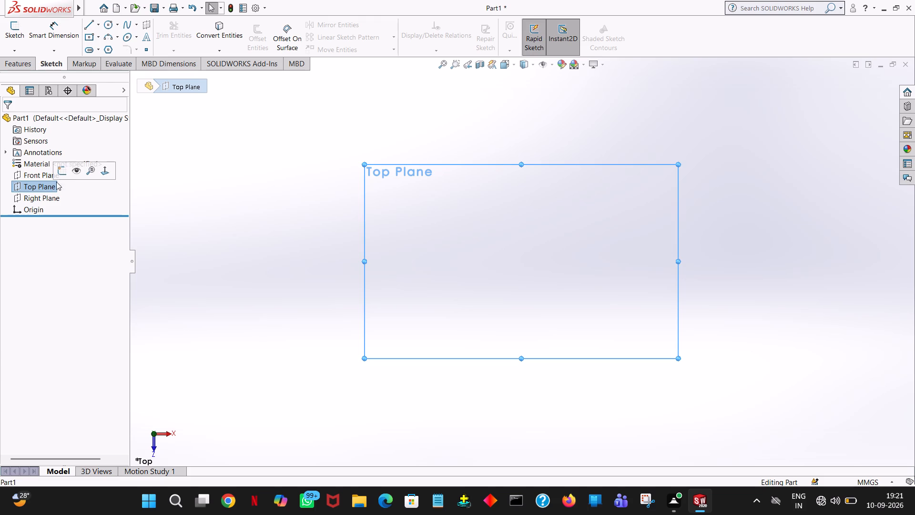
click(60, 169)
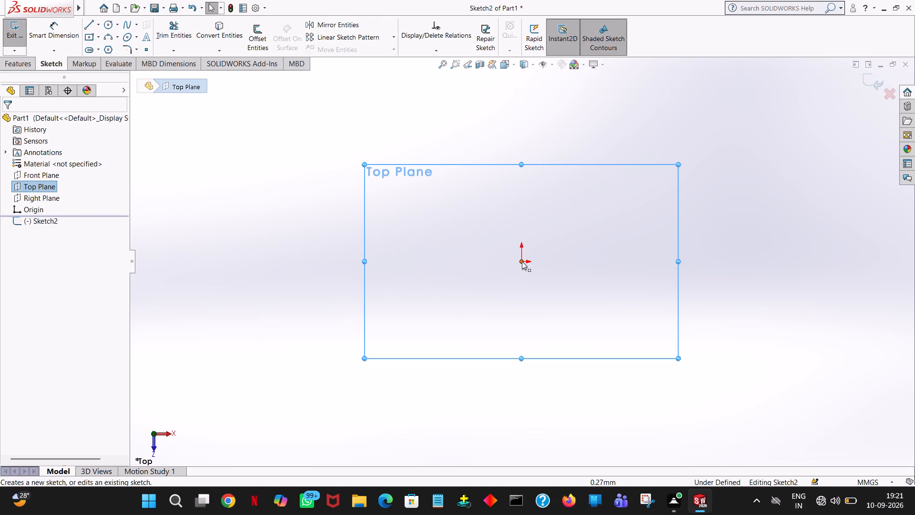
key(space)
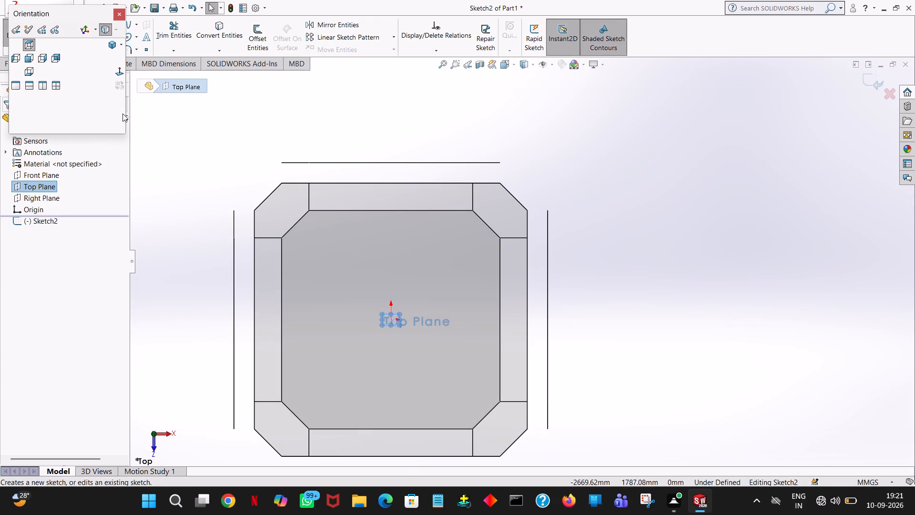
click(116, 70)
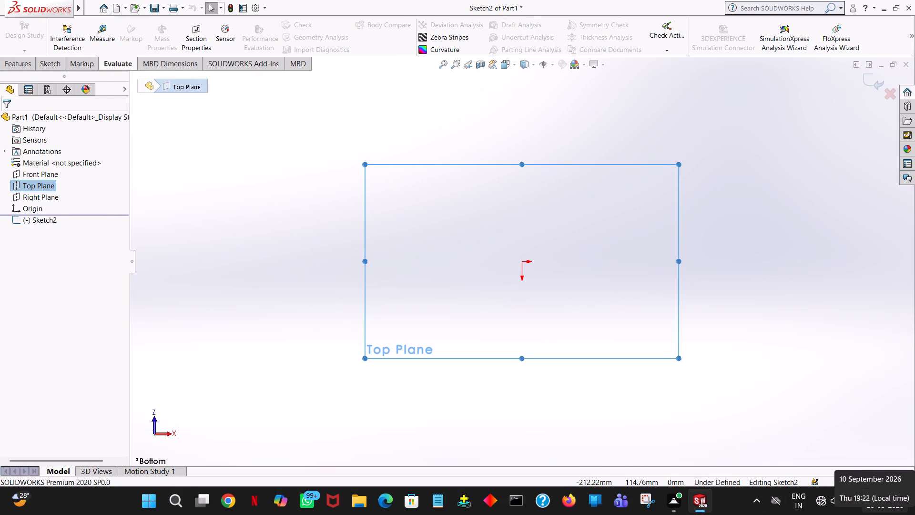
key(space)
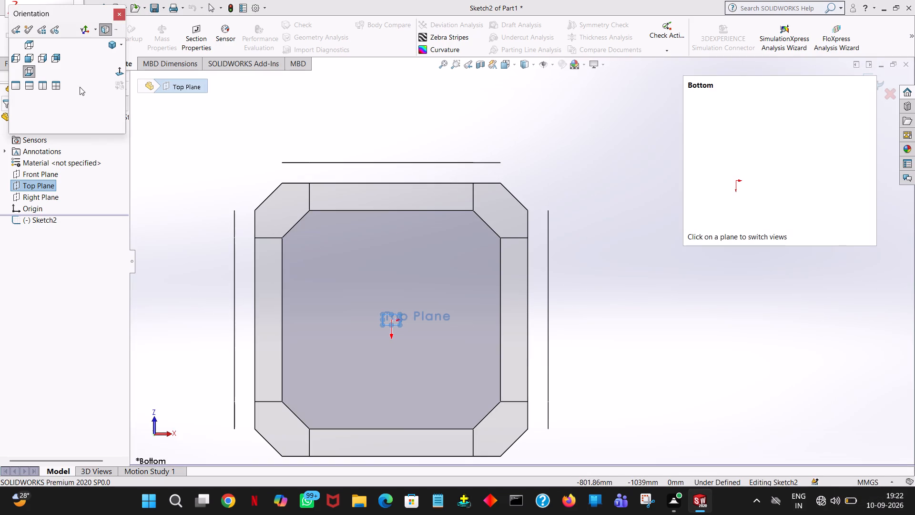
click(117, 71)
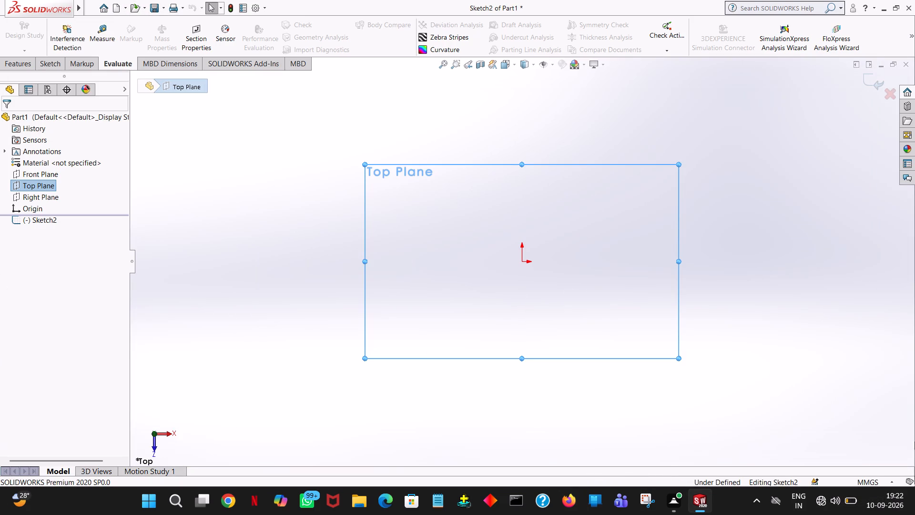
click(44, 62)
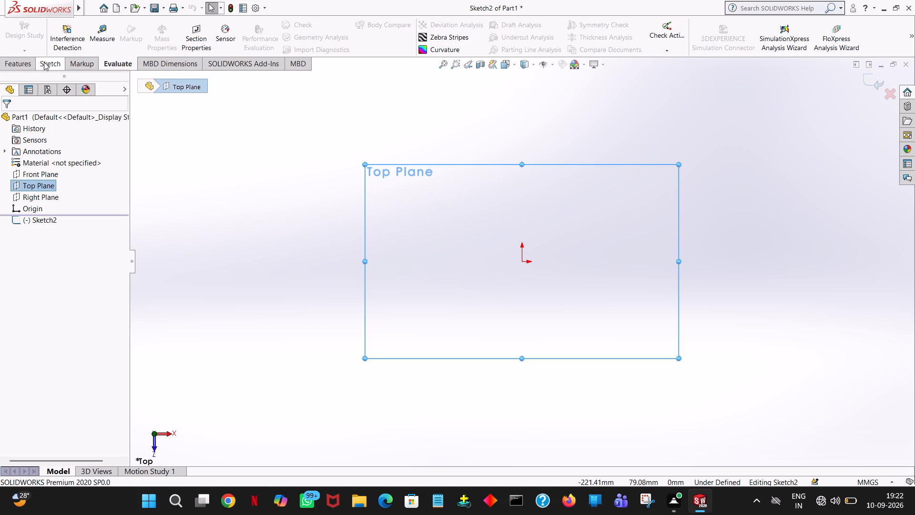
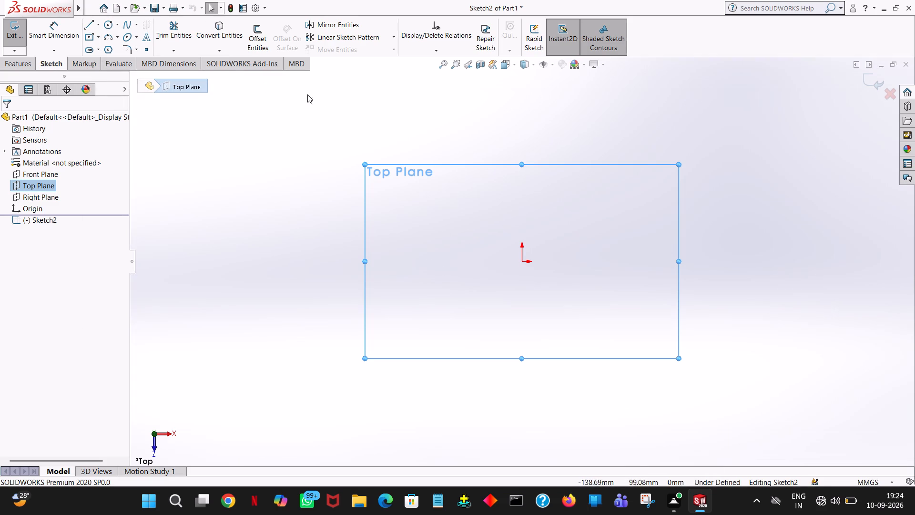
Clear the Top Plane selection, keeping the new sketch open for editing.
click(748, 153)
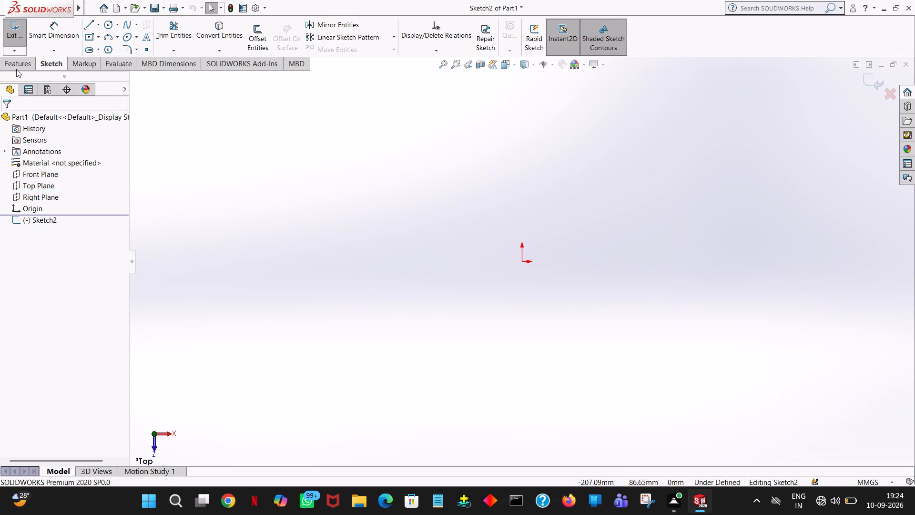
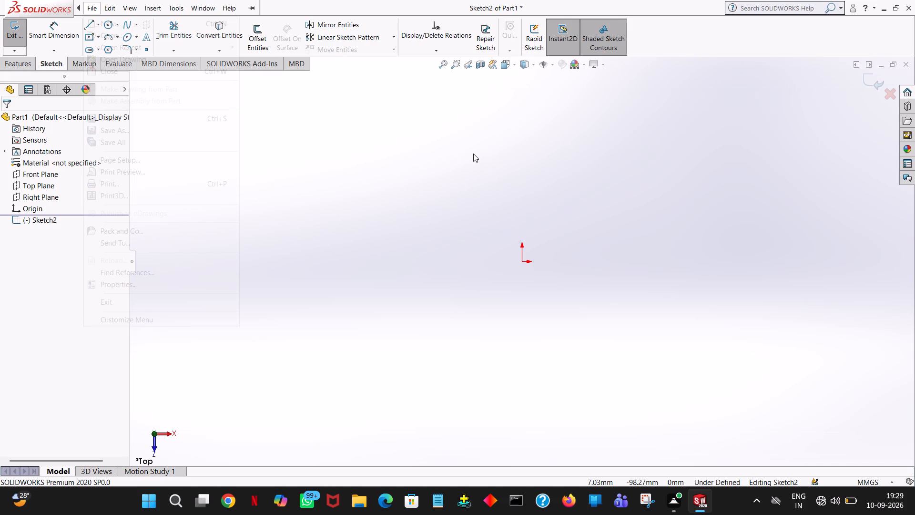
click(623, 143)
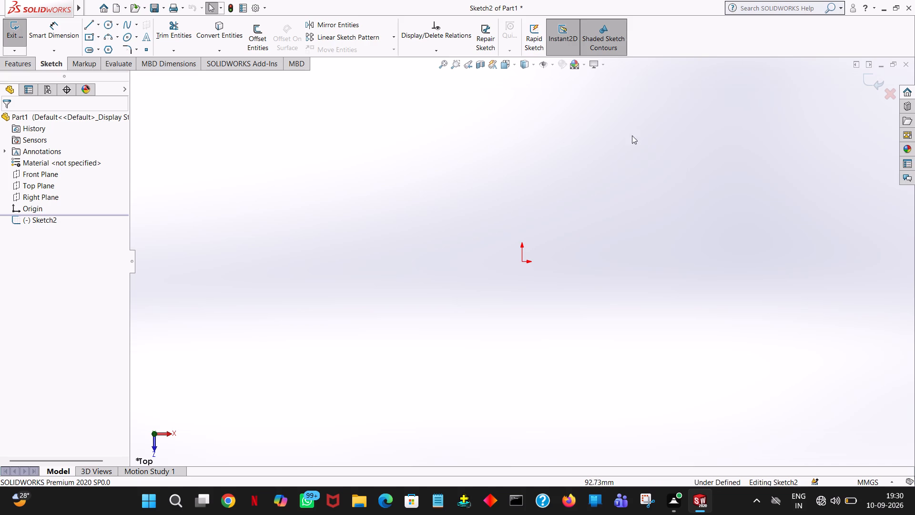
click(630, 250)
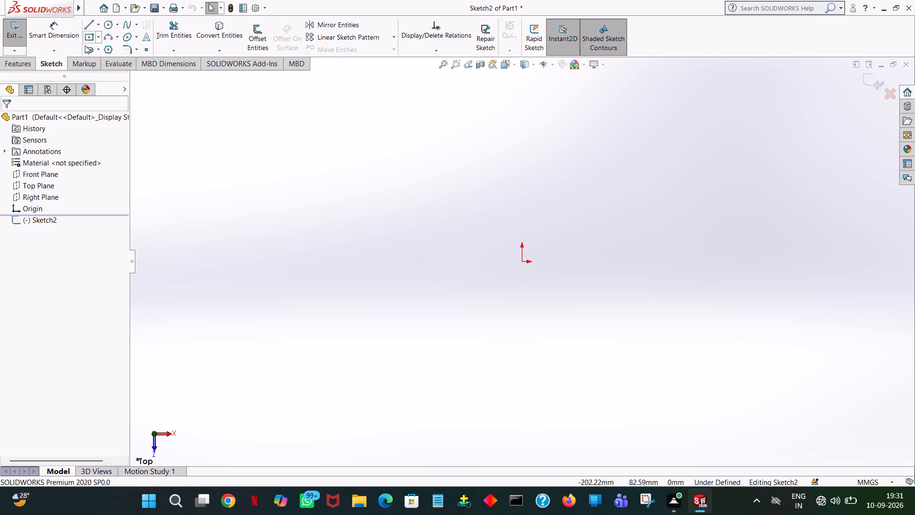
Sketch a circle centred on the origin with a radius of about 52 mm.
click(103, 21)
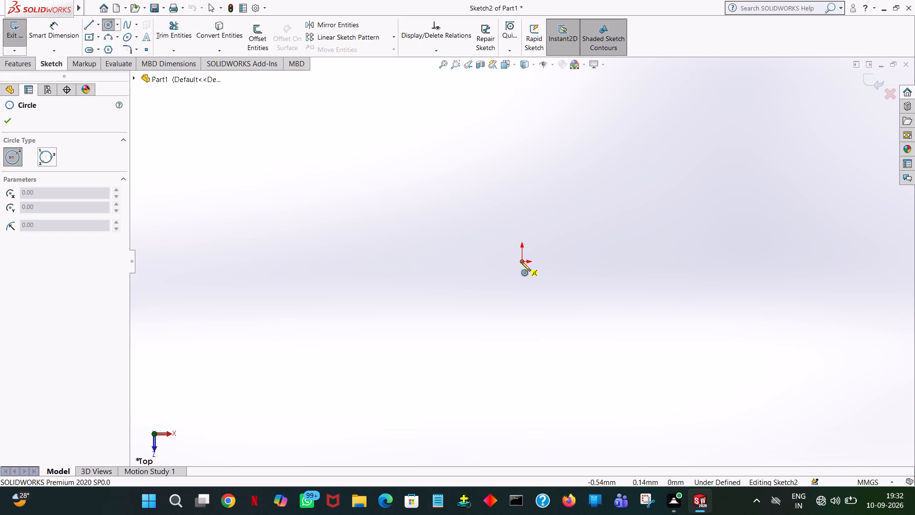
click(521, 262)
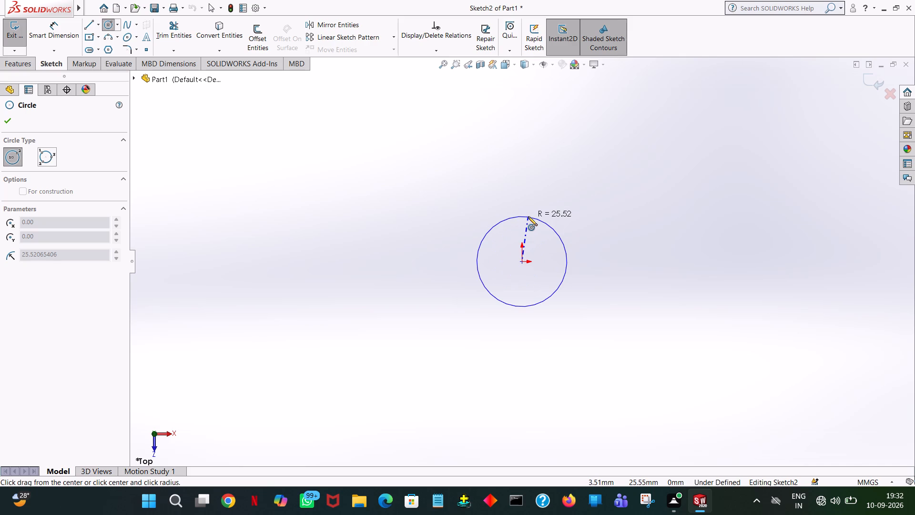
click(521, 169)
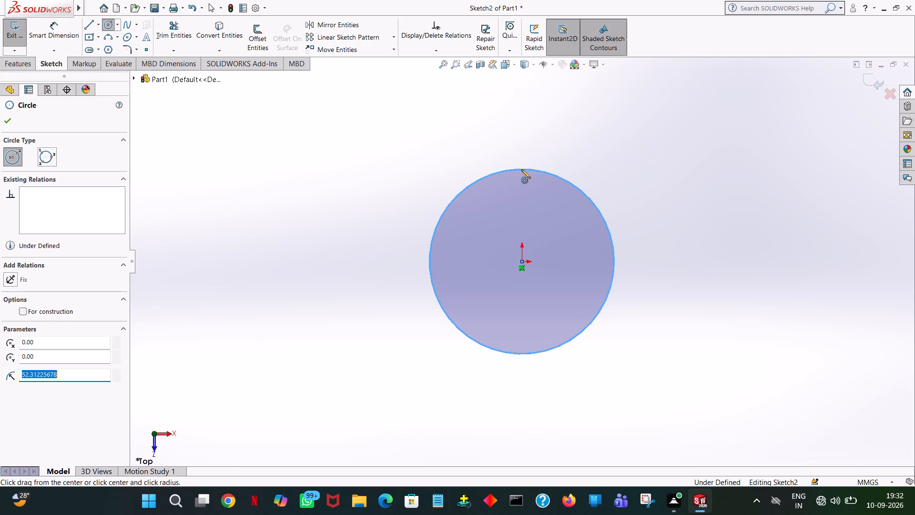
click(5, 118)
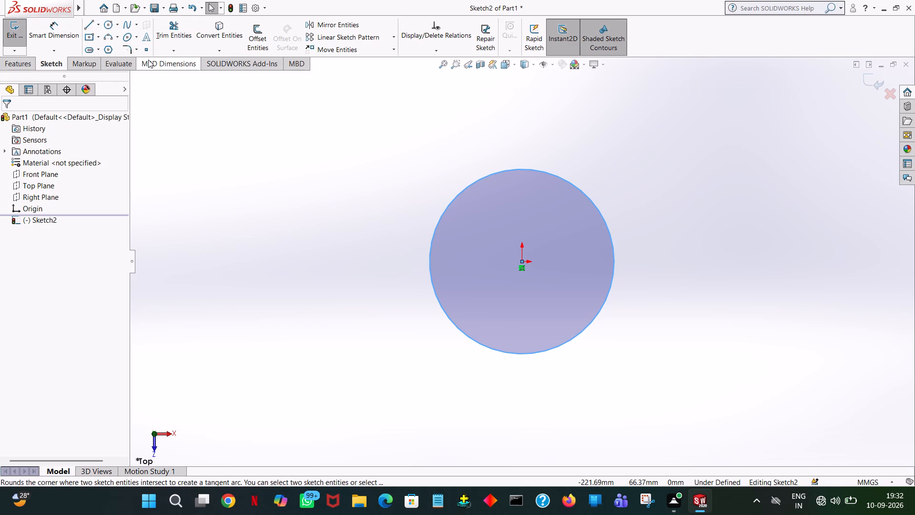
Dimension the circle's diameter to 120 mm.
click(60, 22)
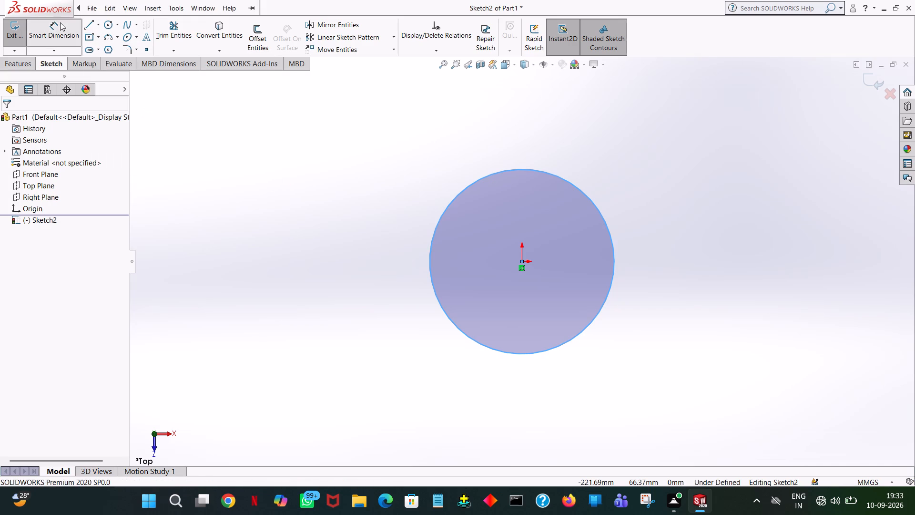
click(499, 174)
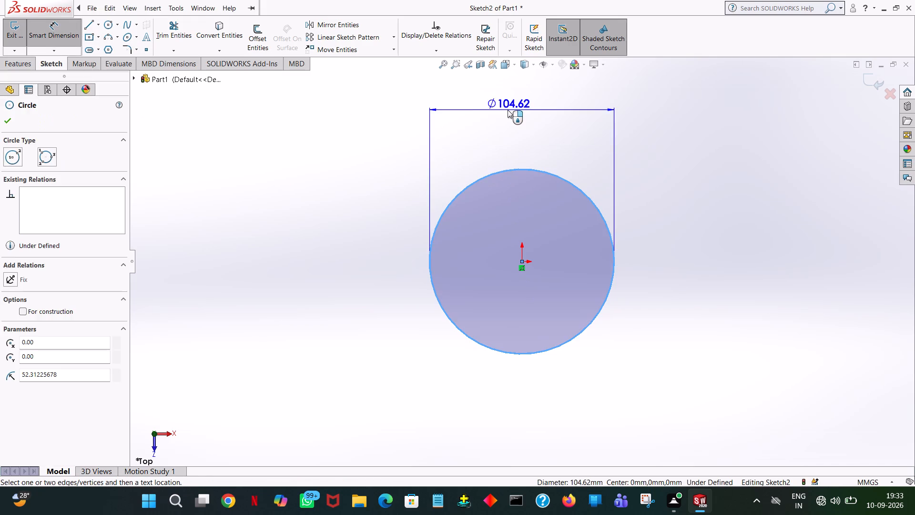
click(508, 110)
text(120)
key(Return)
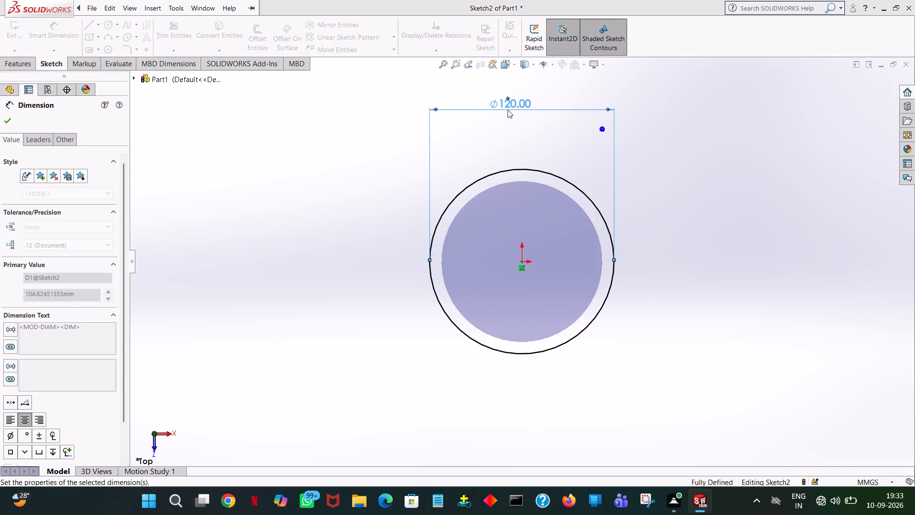
click(190, 227)
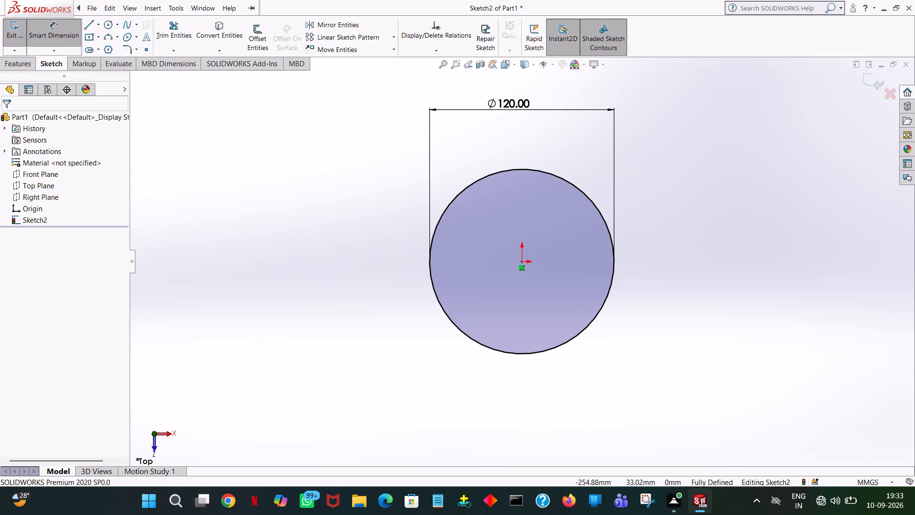
Extrude the 120 mm circle upward as a blind boss 10 mm thick to form the first flange disc.
click(27, 68)
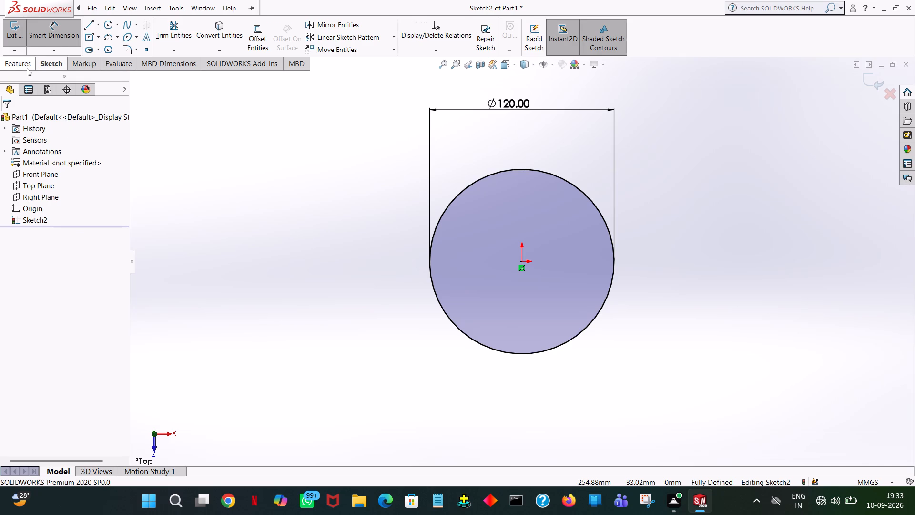
click(32, 47)
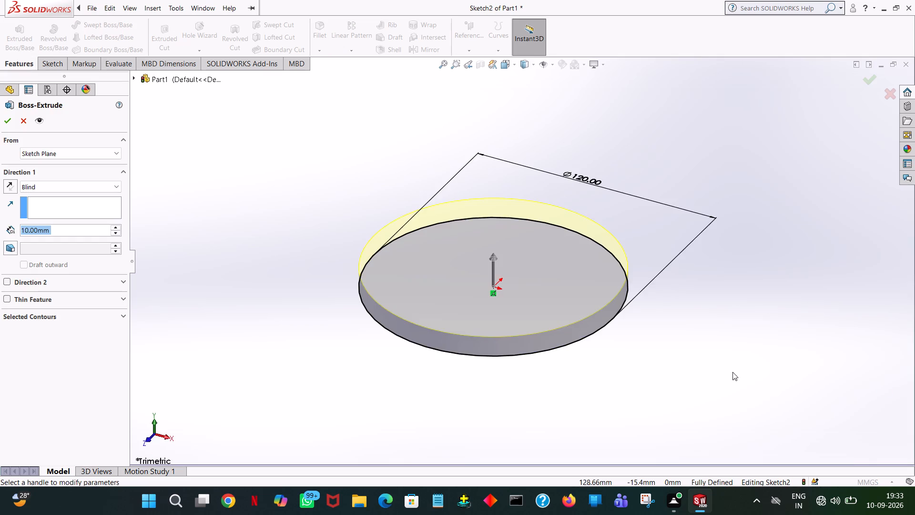
middle_drag(722, 363, 707, 317)
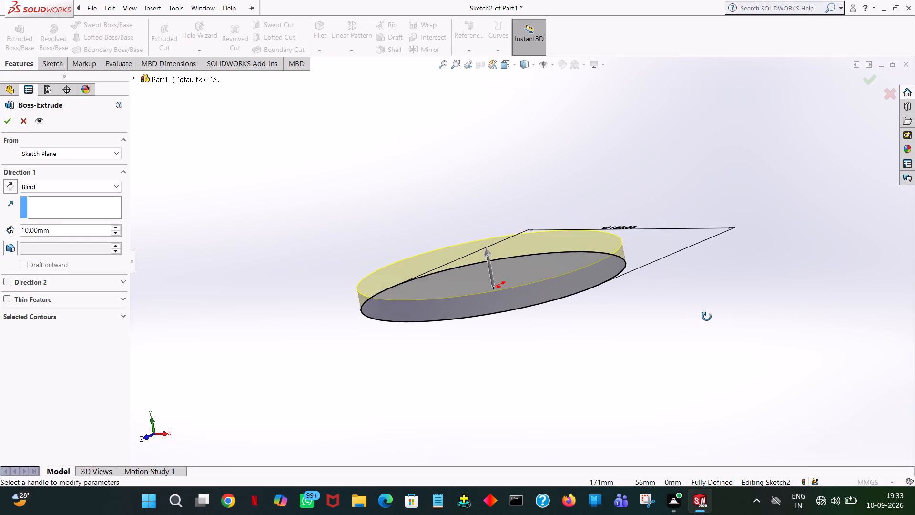
middle_drag(707, 317, 712, 316)
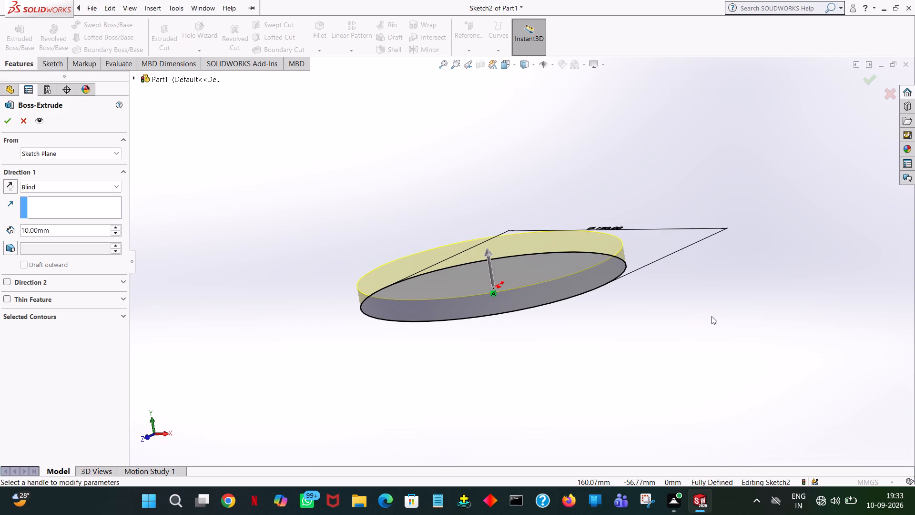
click(712, 316)
click(11, 121)
click(267, 200)
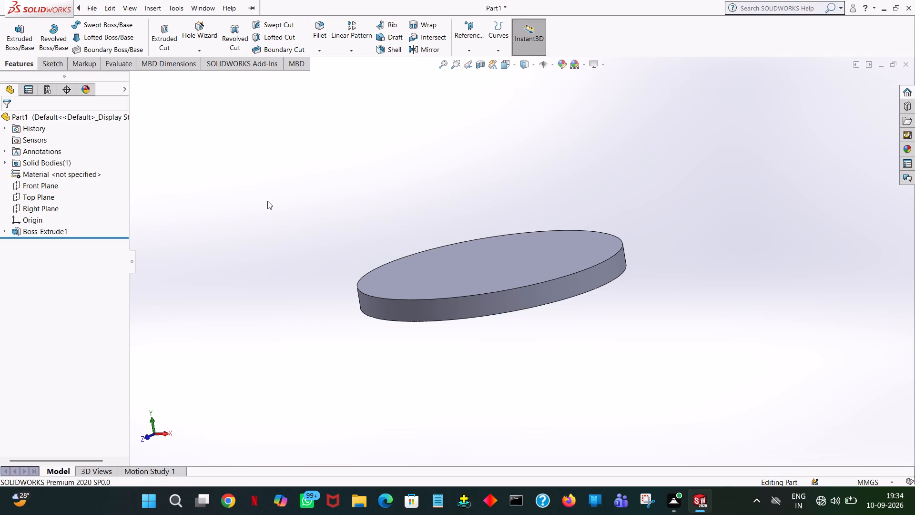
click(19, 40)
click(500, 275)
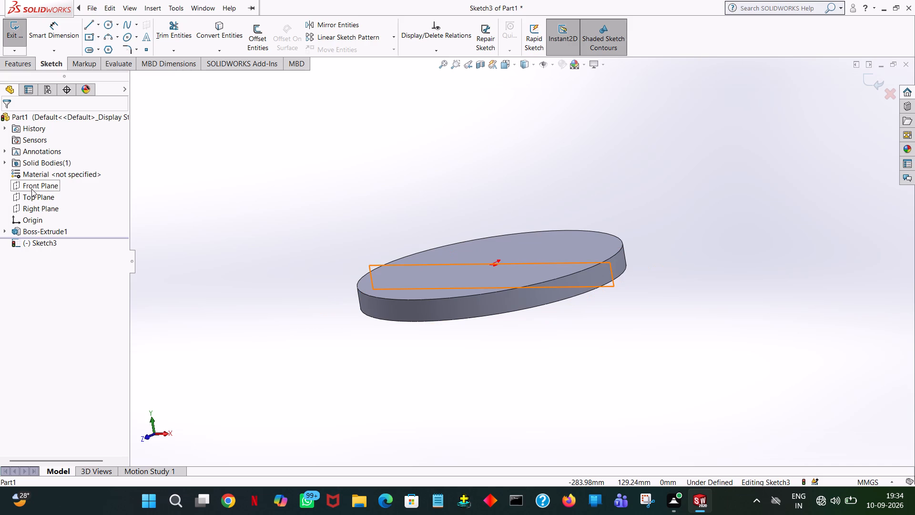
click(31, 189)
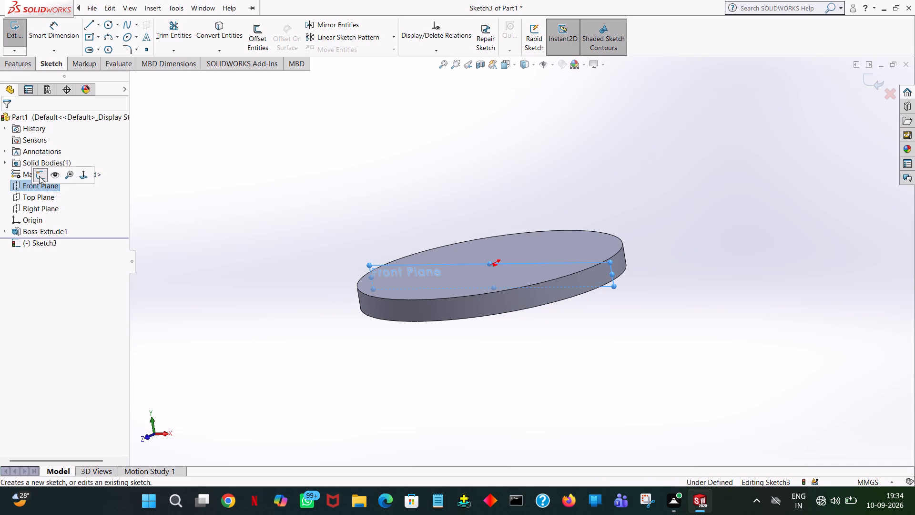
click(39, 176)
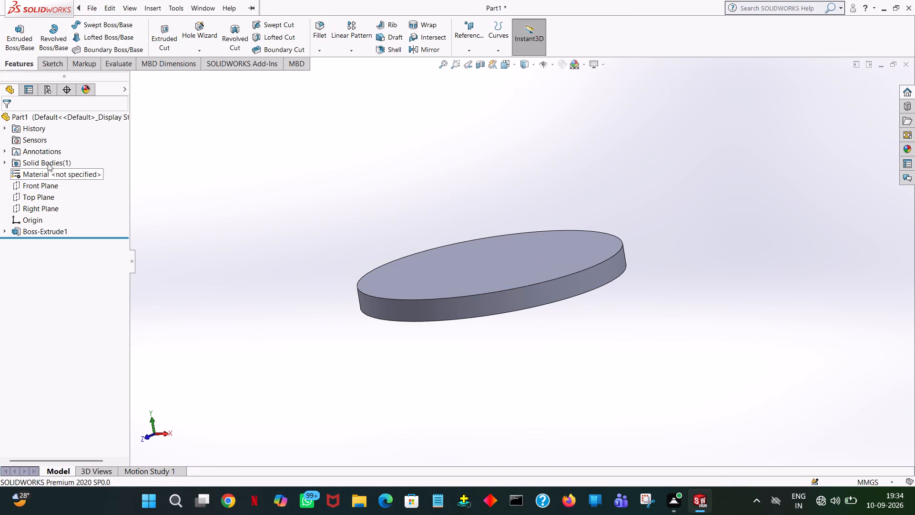
Start a new sketch on the Front Plane and orient the view normal to it.
click(56, 185)
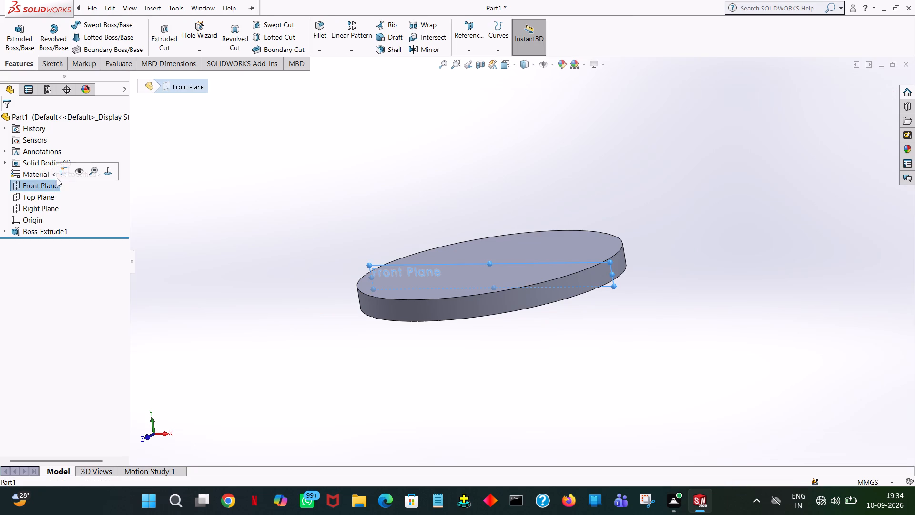
click(64, 170)
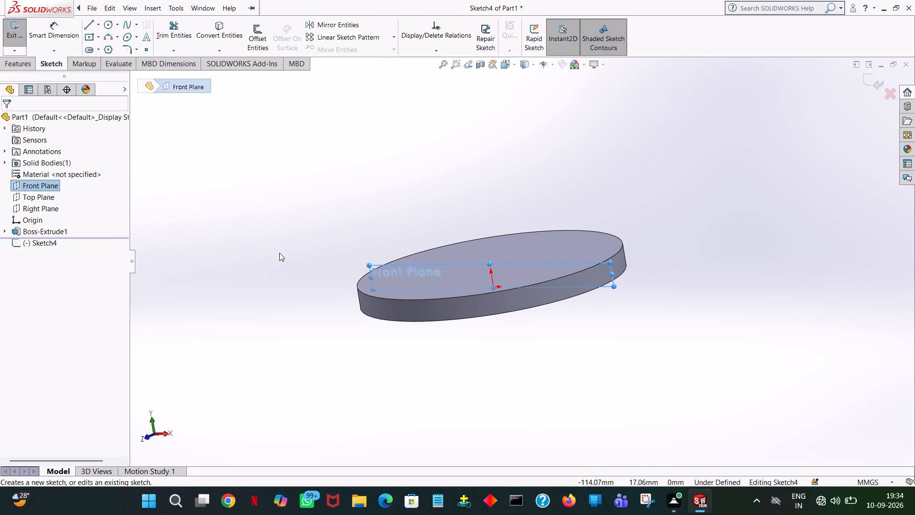
key(space)
click(122, 72)
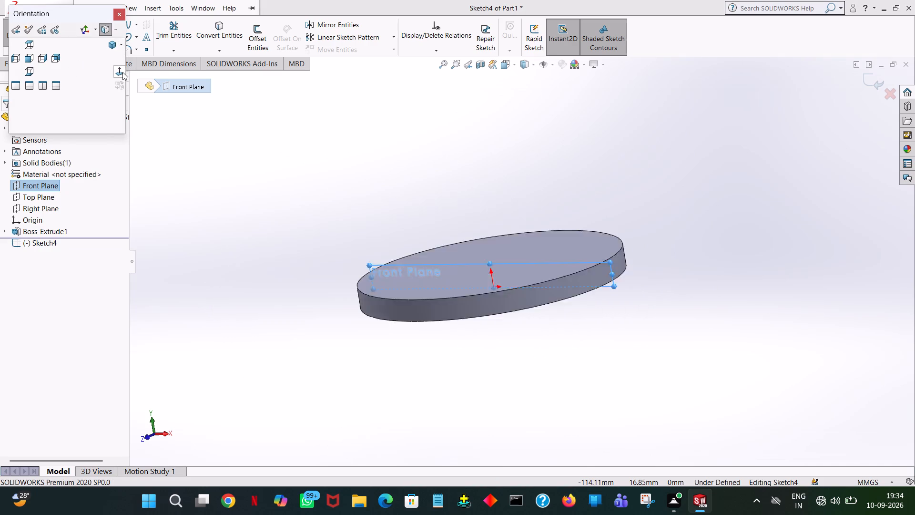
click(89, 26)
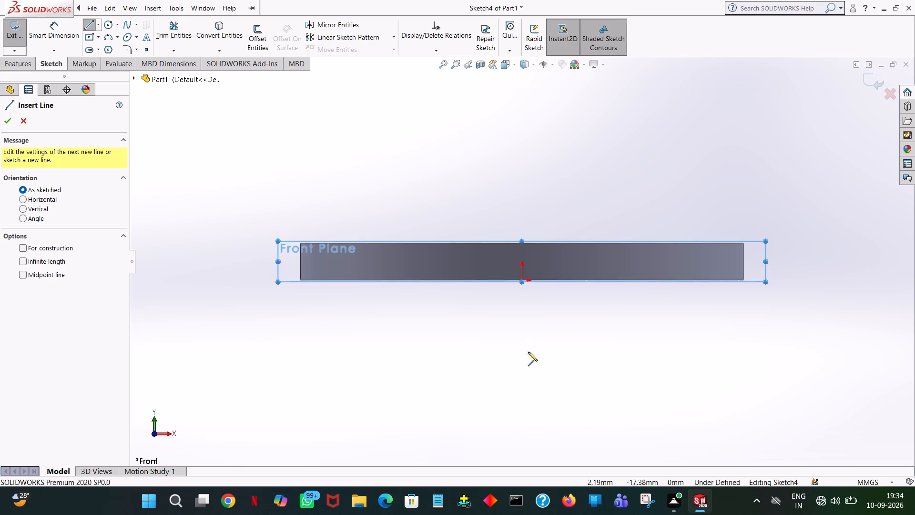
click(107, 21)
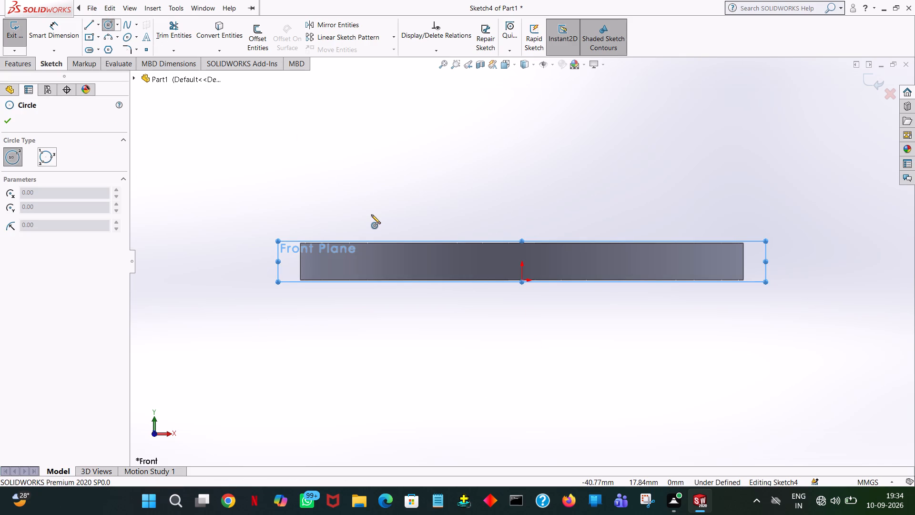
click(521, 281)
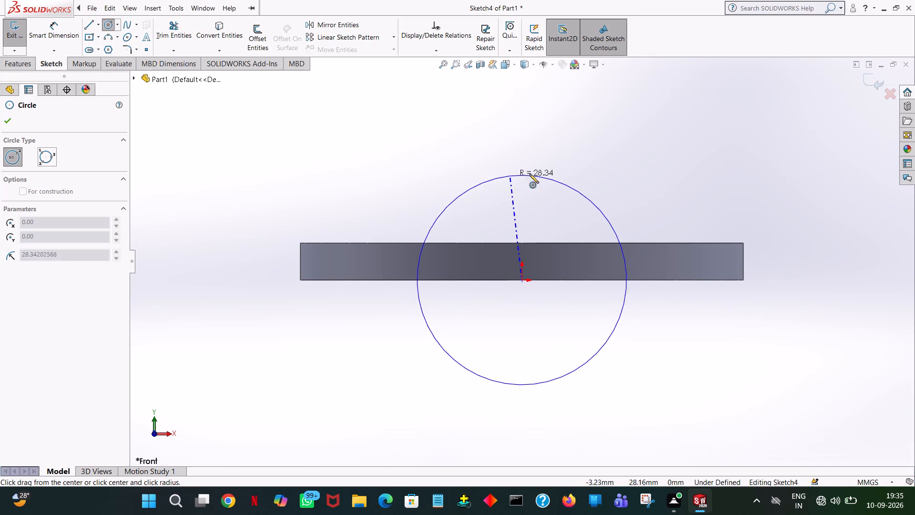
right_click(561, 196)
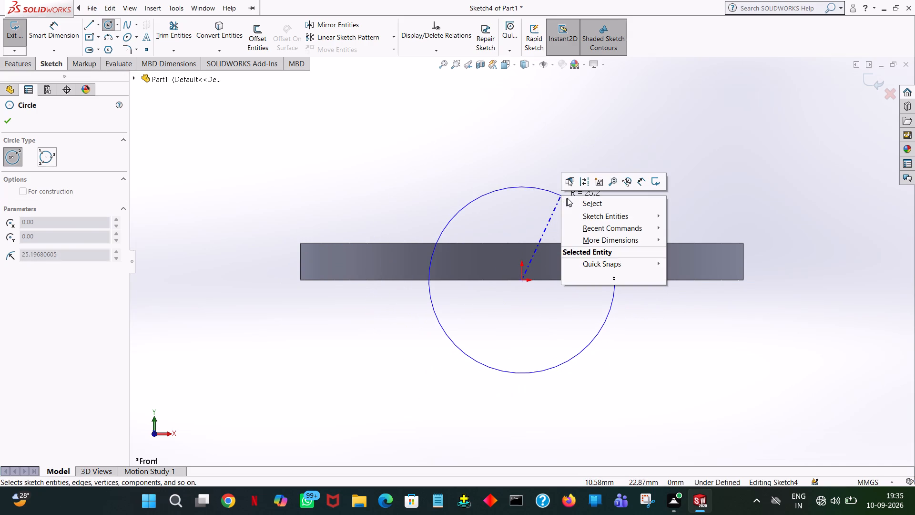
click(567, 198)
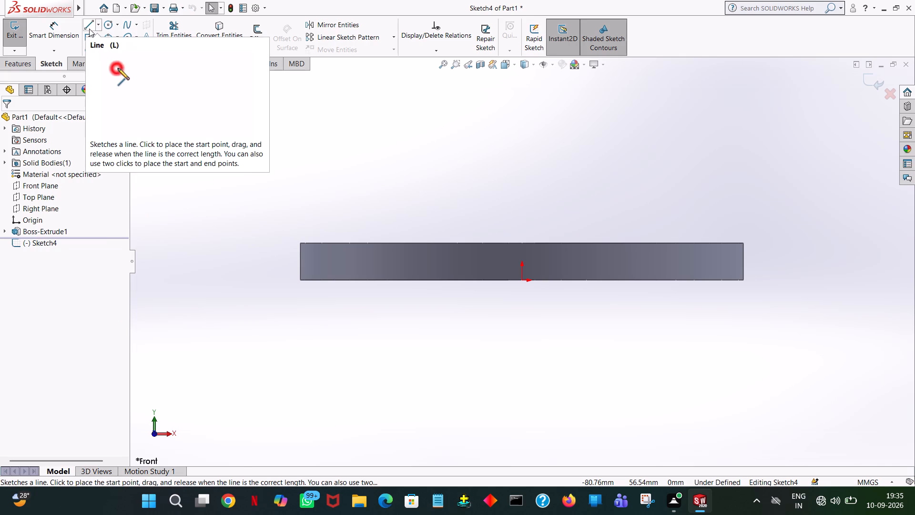
Sketch a horizontal line from the origin in the negative X direction and set its length to 100 mm.
click(89, 29)
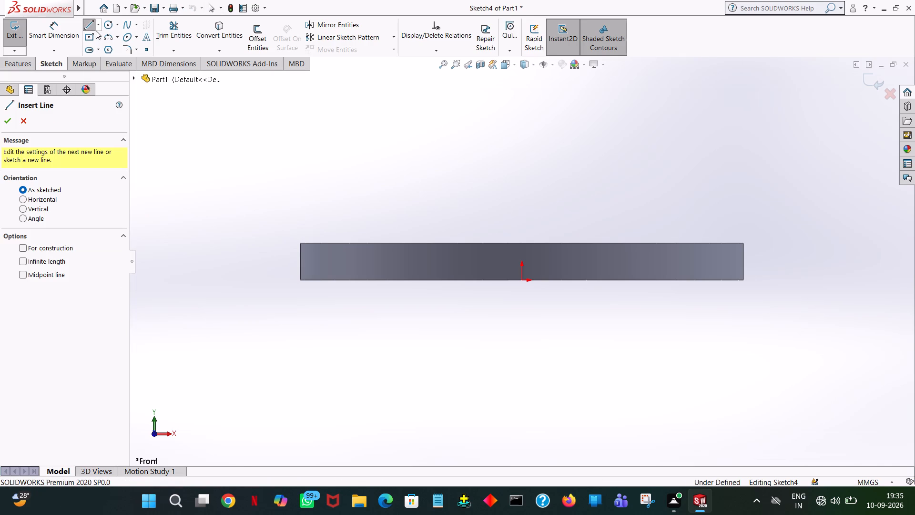
click(522, 280)
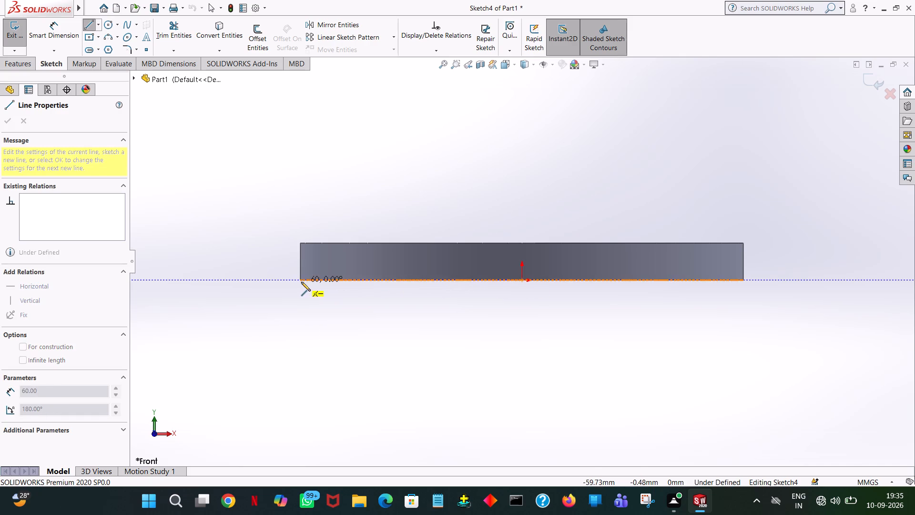
click(226, 282)
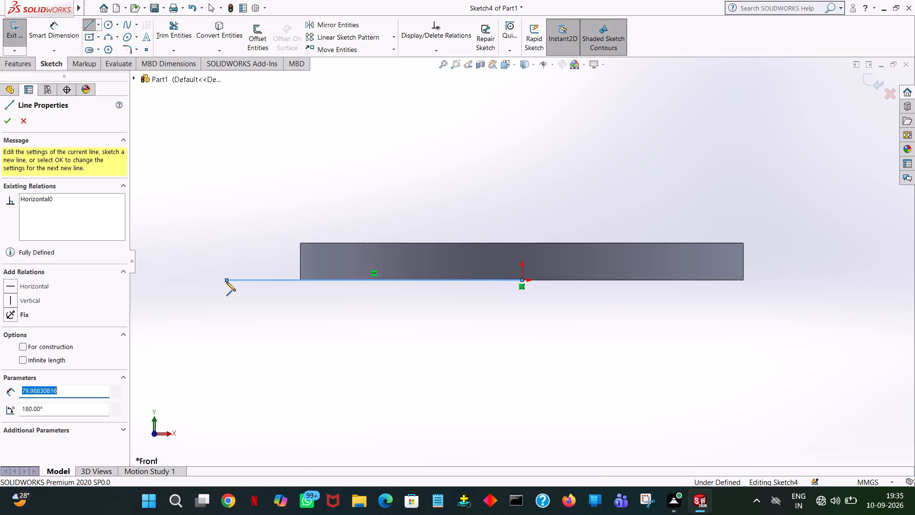
text(100)
key(Return)
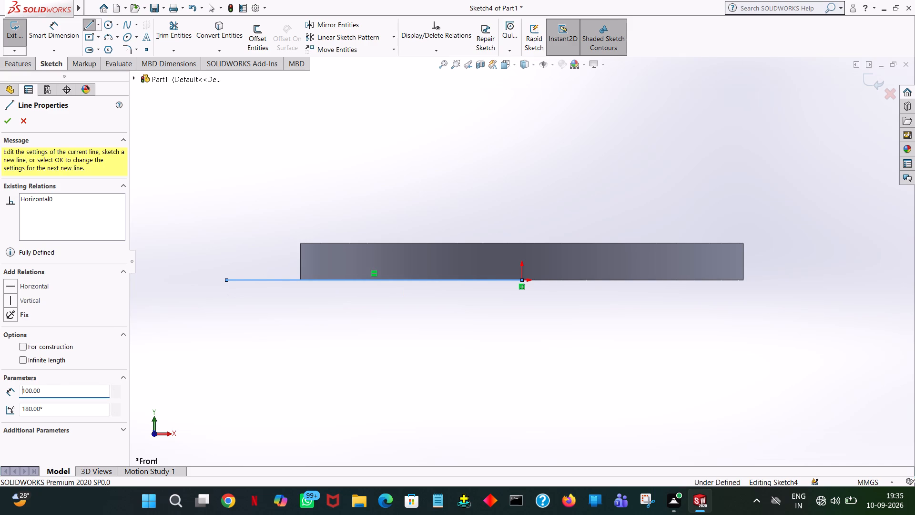
right_click(179, 230)
click(189, 235)
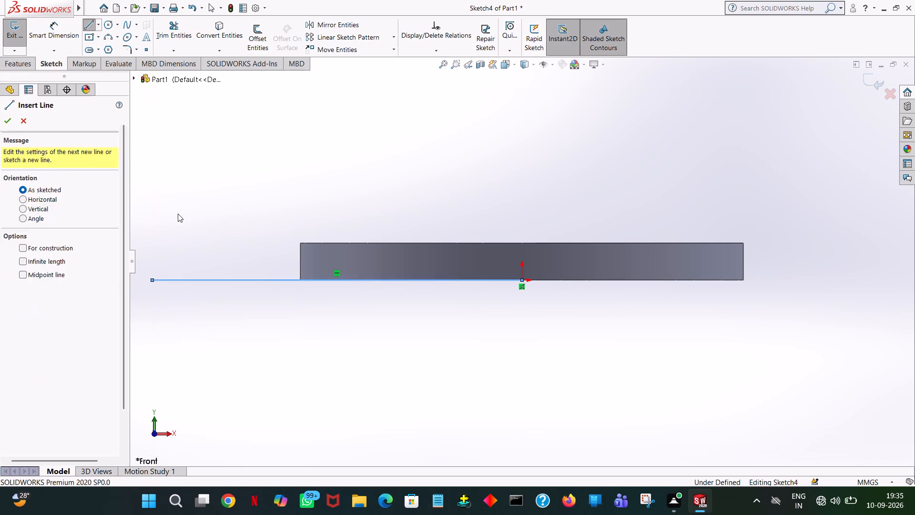
Sketch a circle of radius 100 mm centred on the line's outer endpoint and passing through the origin.
click(104, 25)
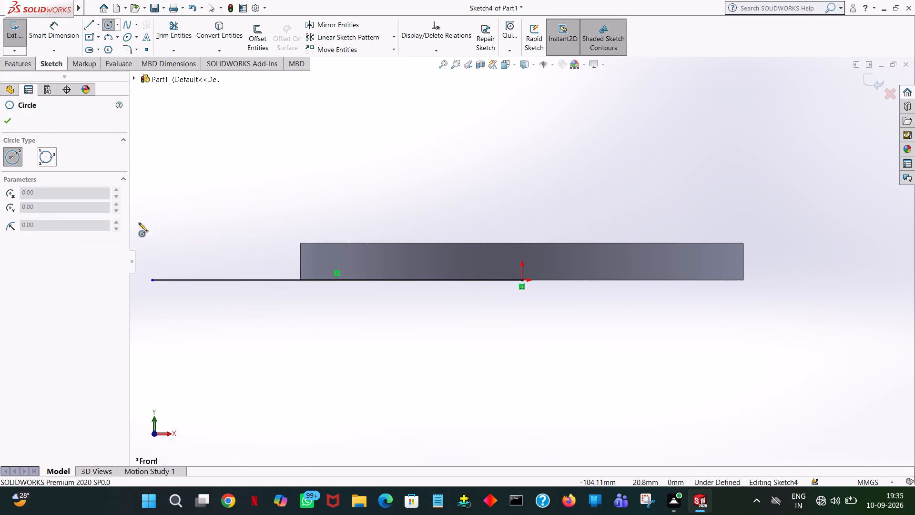
click(151, 280)
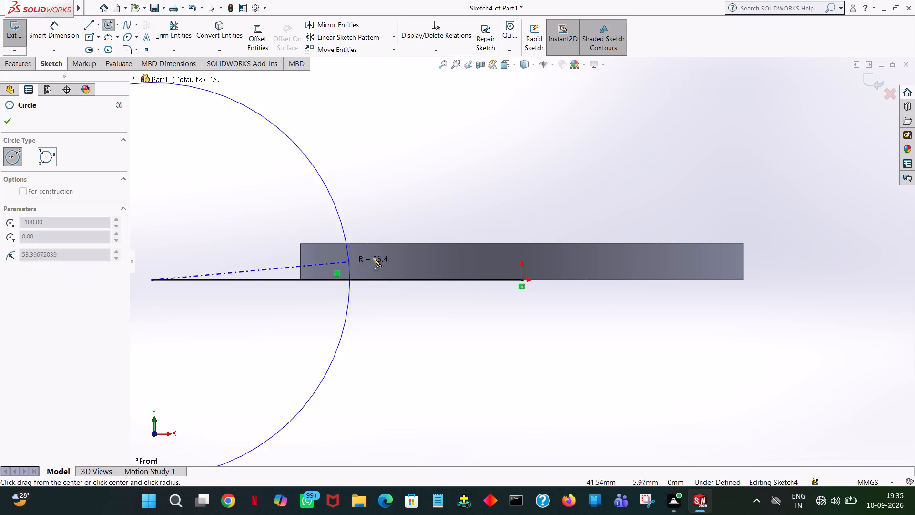
click(521, 281)
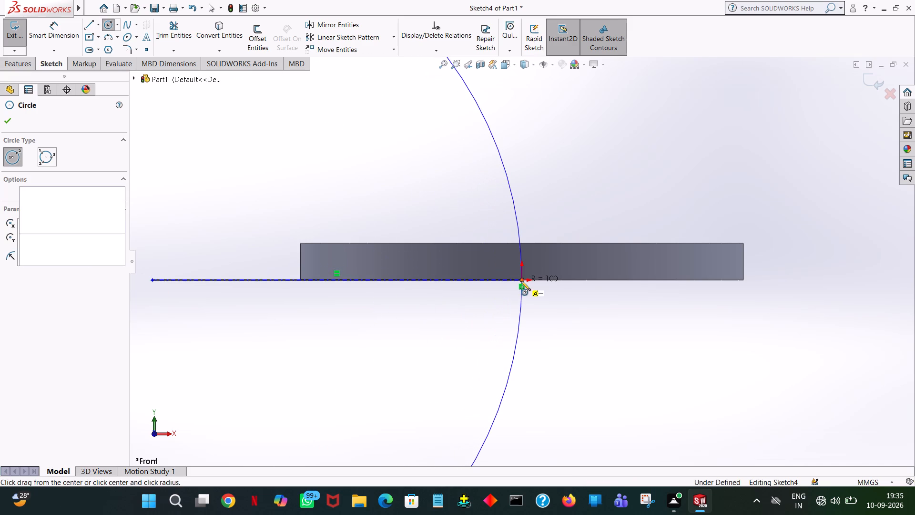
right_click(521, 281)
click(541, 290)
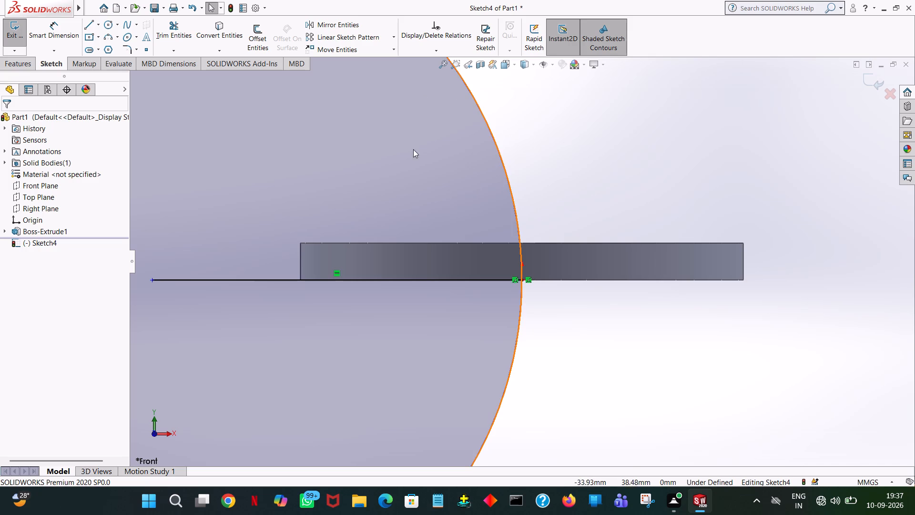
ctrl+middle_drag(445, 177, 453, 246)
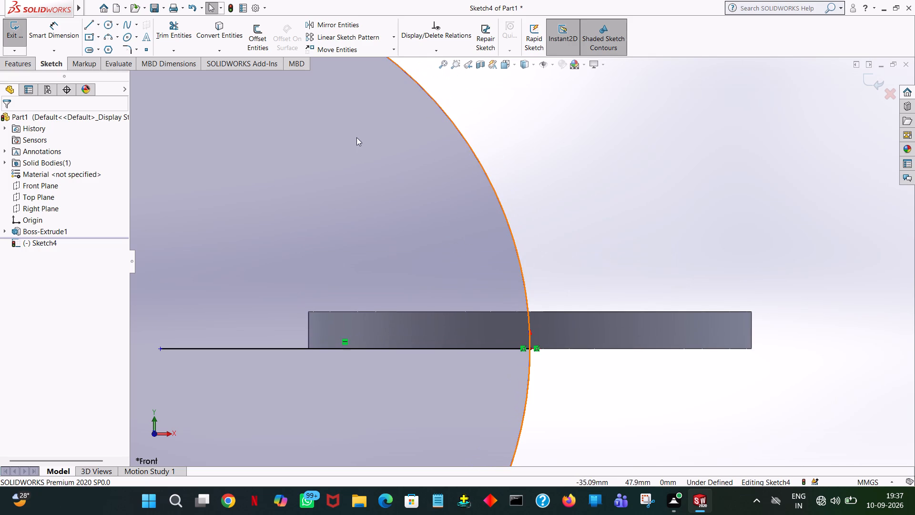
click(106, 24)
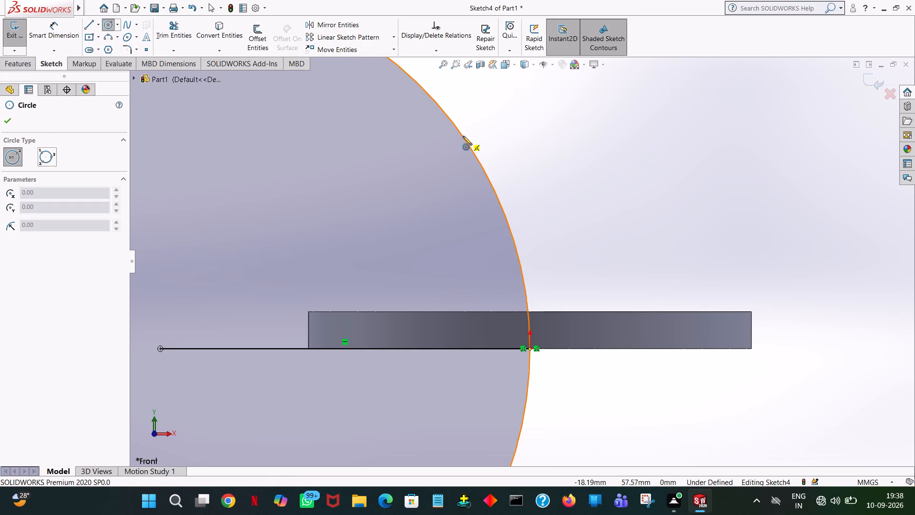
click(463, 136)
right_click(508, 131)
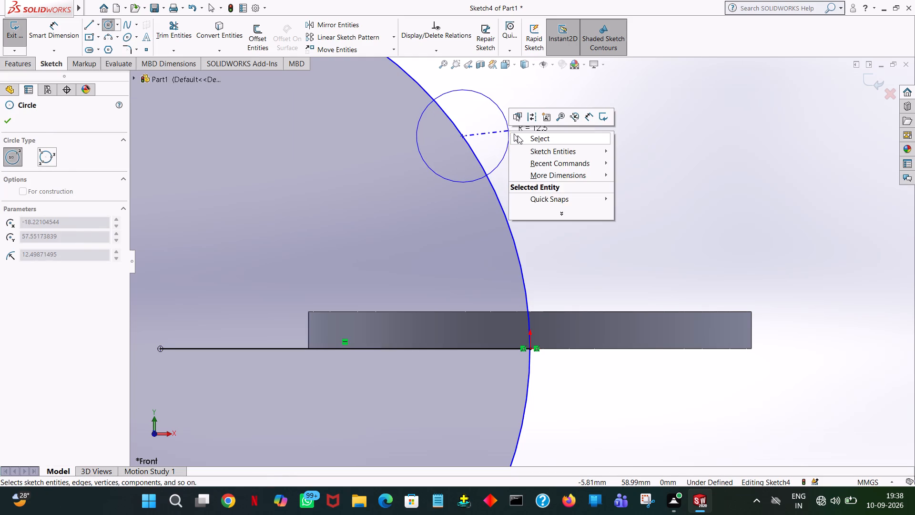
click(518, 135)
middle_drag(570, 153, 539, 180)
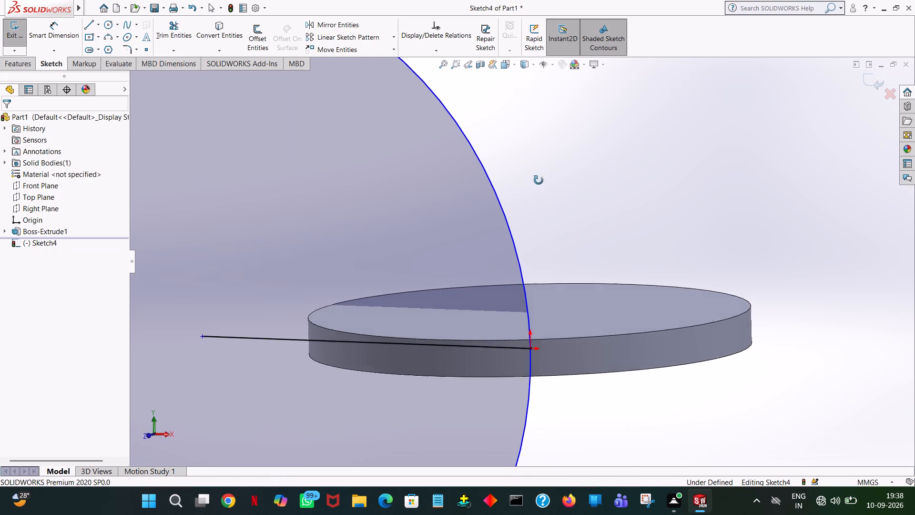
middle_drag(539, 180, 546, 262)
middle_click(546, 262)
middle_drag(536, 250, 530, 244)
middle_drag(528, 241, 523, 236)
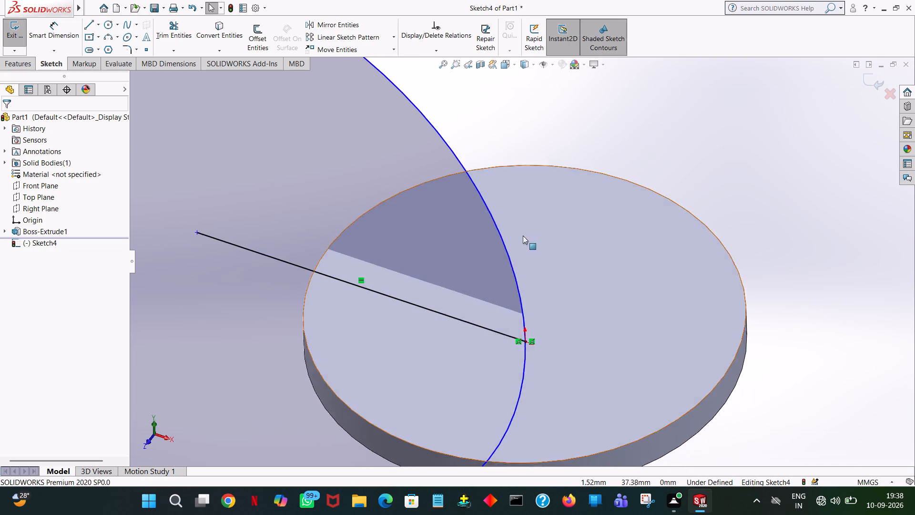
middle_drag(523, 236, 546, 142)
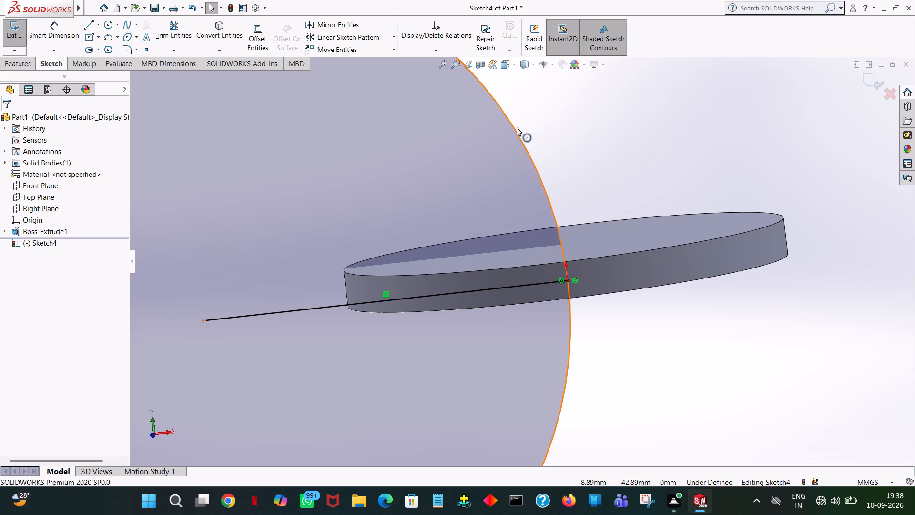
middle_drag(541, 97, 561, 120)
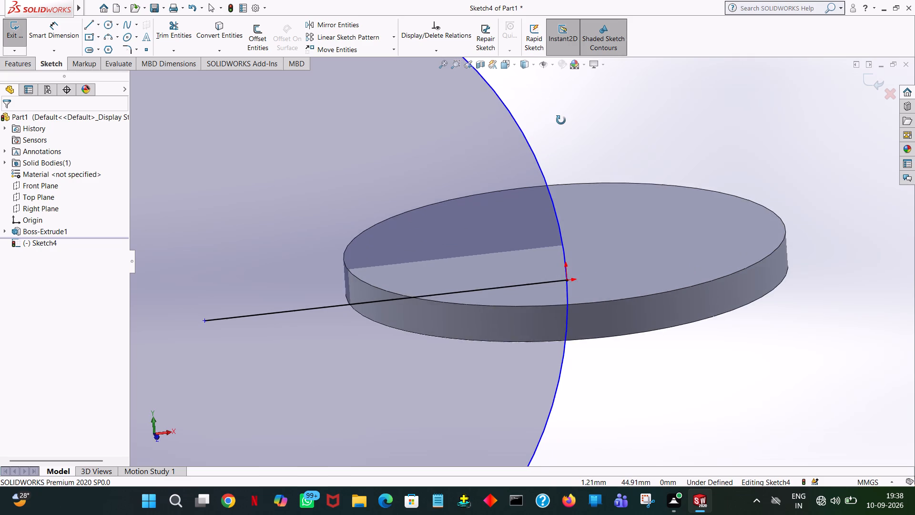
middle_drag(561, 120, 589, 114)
Return to the front view and sketch a line about 91 mm long from the origin up to the circle at about 117 degrees.
key(space)
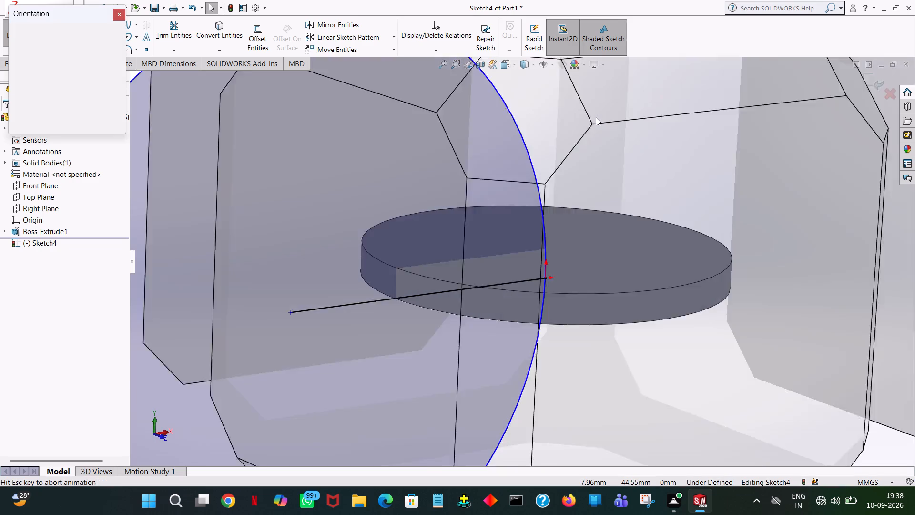
click(114, 71)
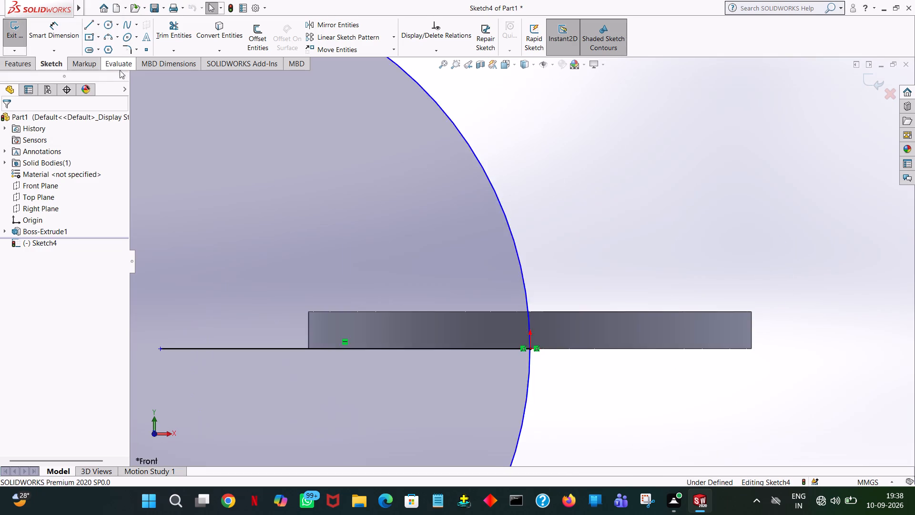
ctrl+middle_drag(444, 195, 444, 196)
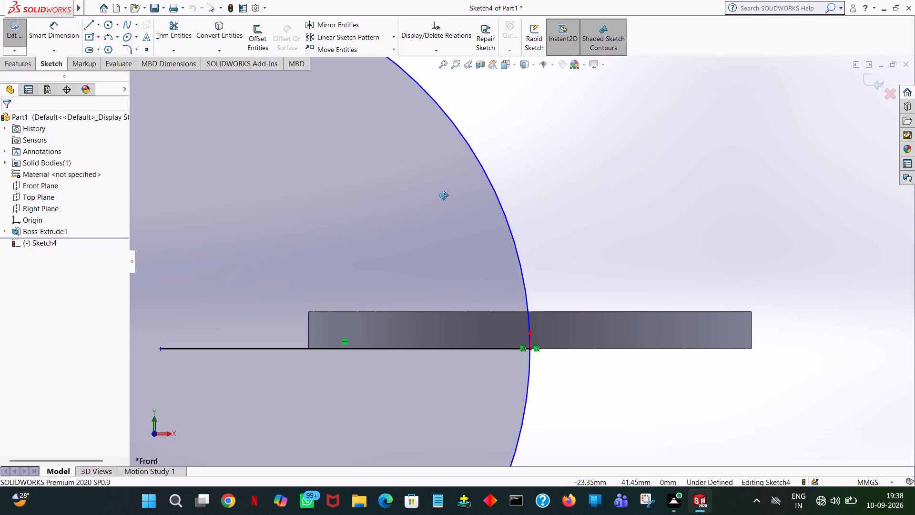
ctrl+middle_drag(444, 196, 451, 263)
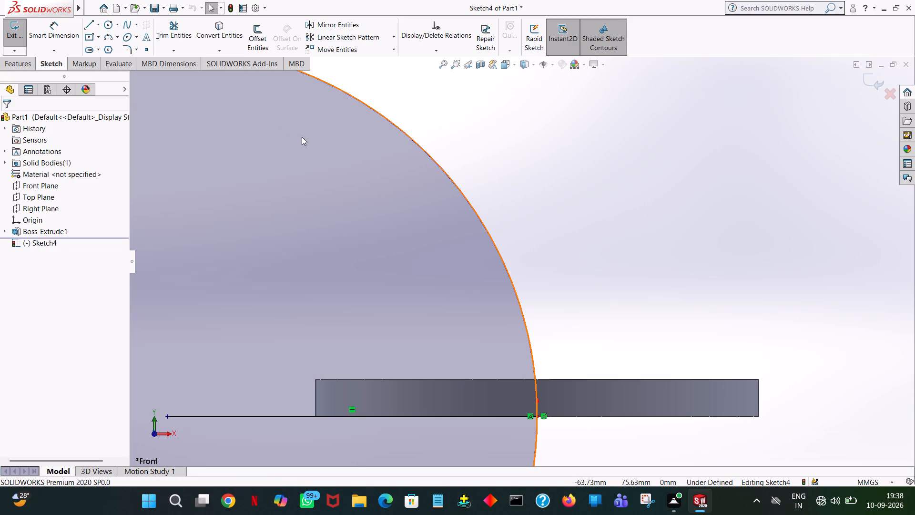
click(85, 24)
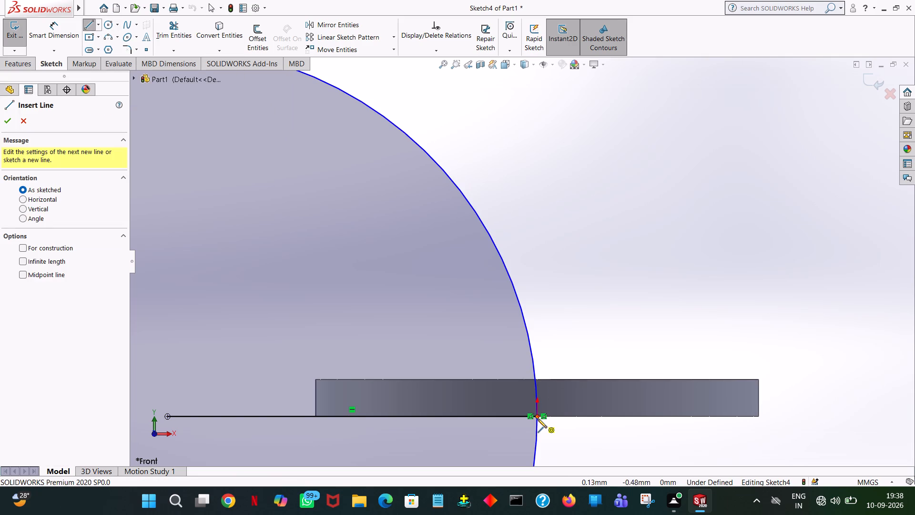
click(538, 419)
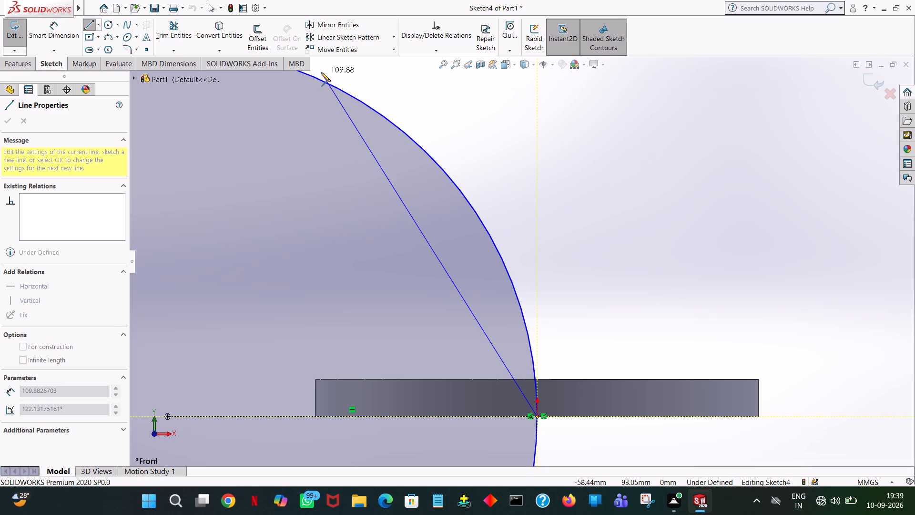
click(384, 115)
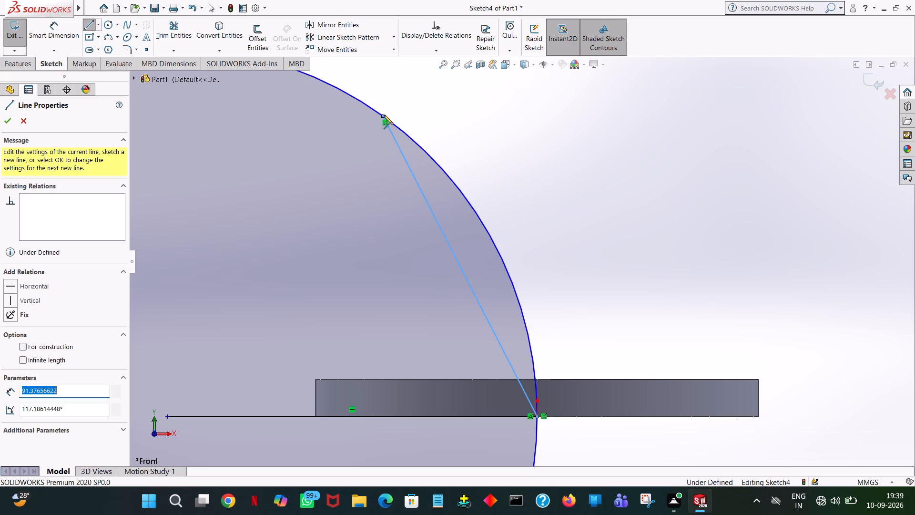
right_click(384, 115)
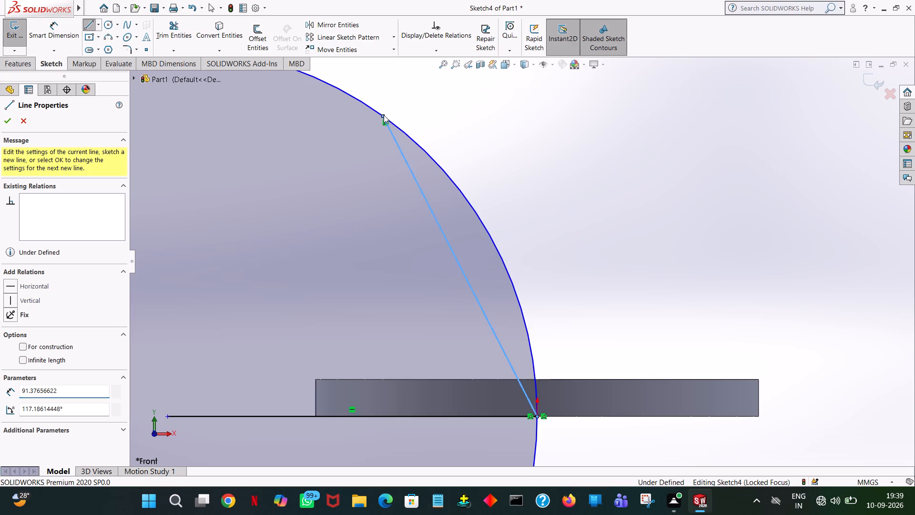
click(406, 118)
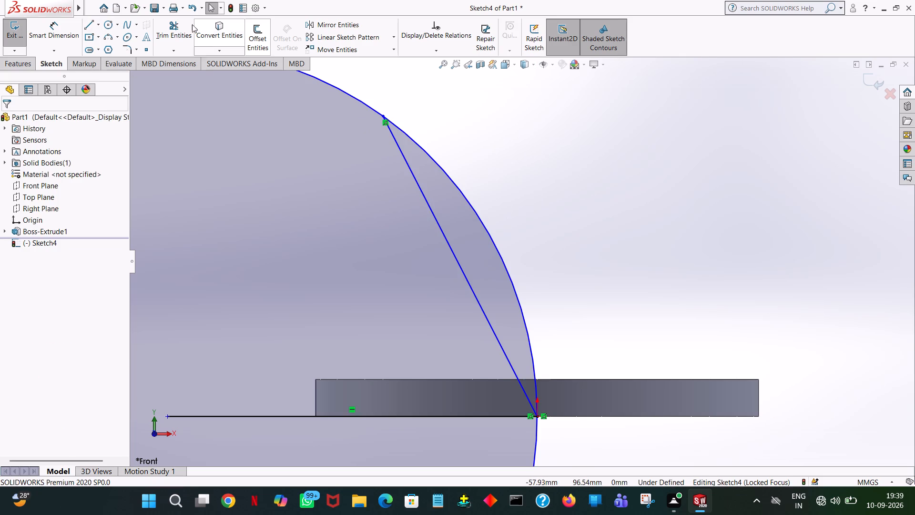
Trim away the rest of the circle, the slanted chord and the horizontal line, leaving only the arc rising from the origin.
click(173, 40)
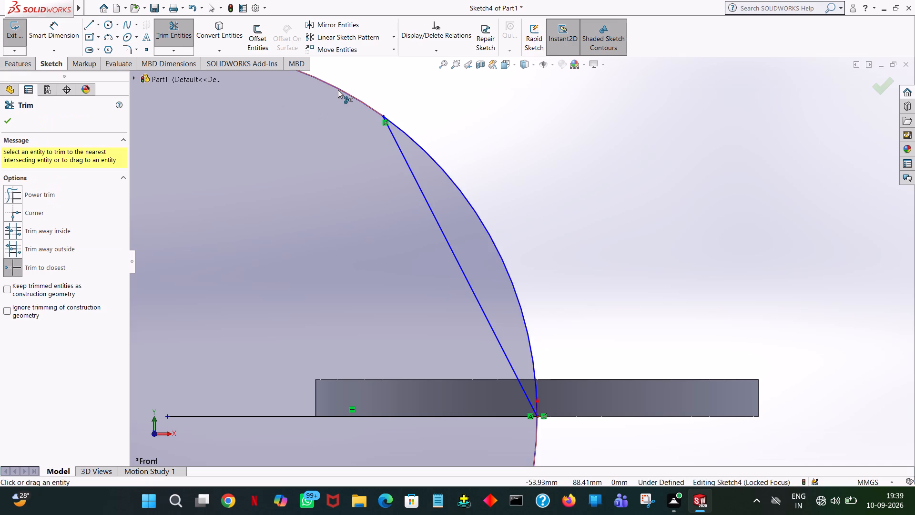
click(338, 90)
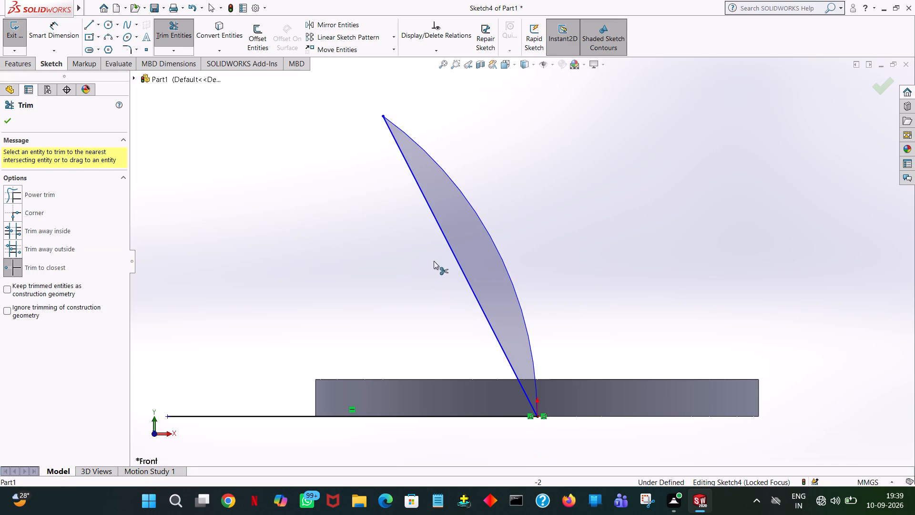
click(446, 236)
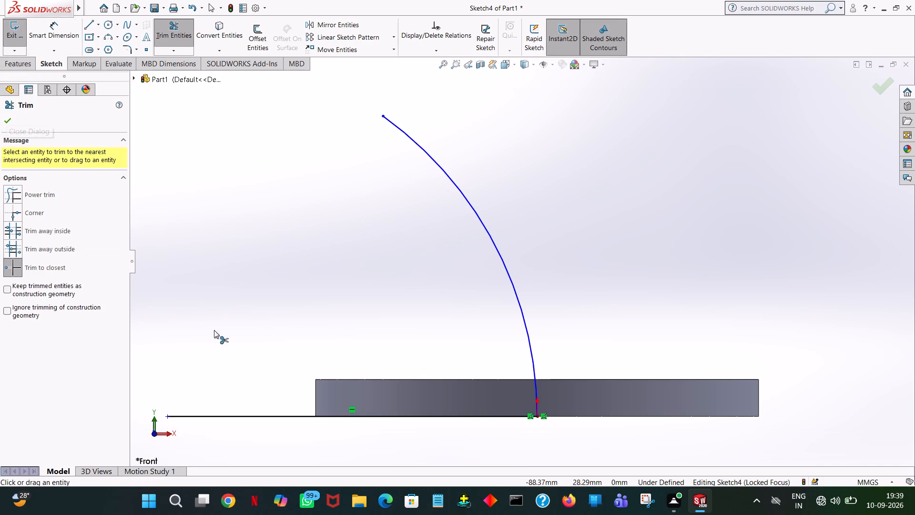
click(237, 418)
click(7, 127)
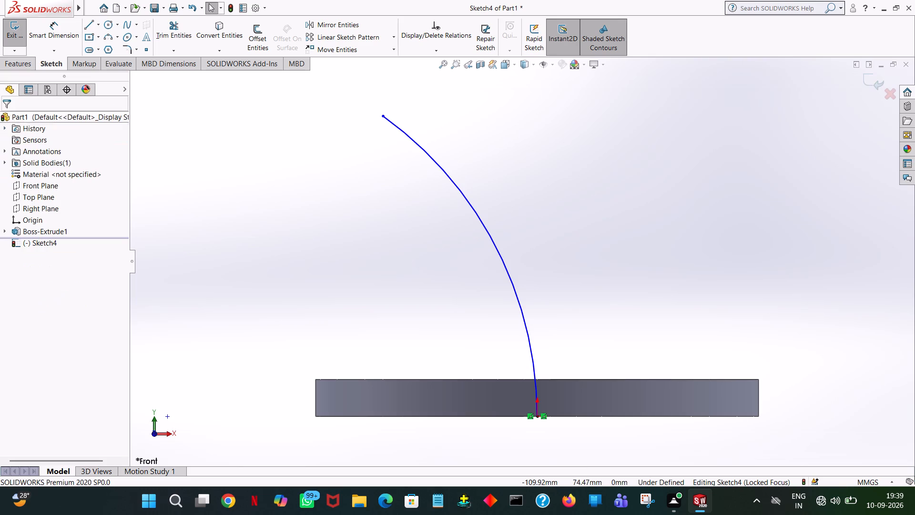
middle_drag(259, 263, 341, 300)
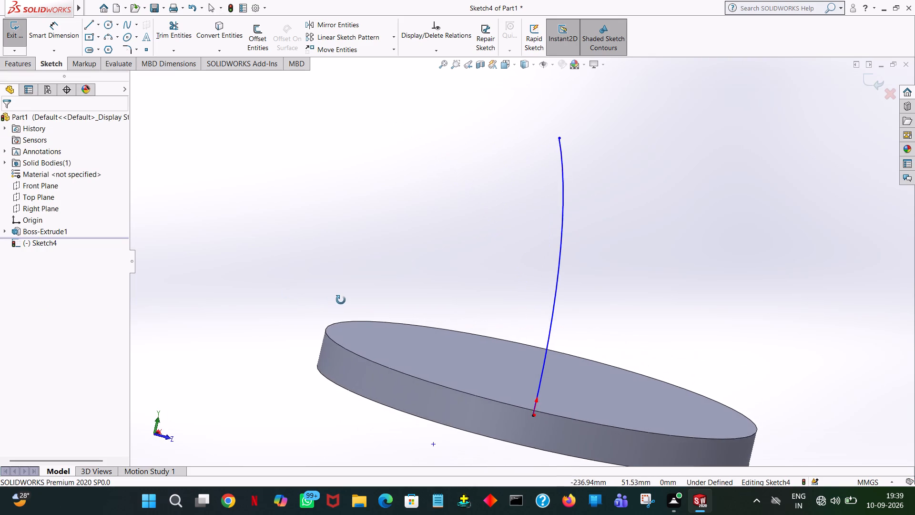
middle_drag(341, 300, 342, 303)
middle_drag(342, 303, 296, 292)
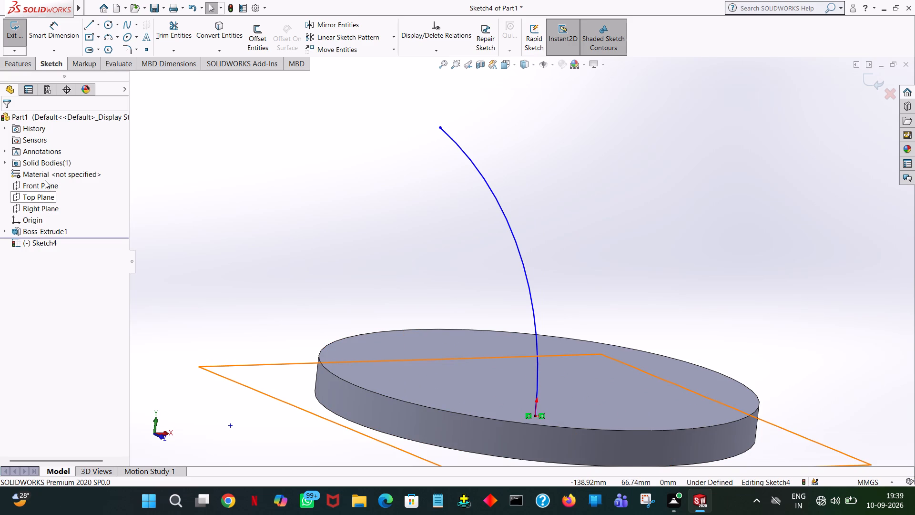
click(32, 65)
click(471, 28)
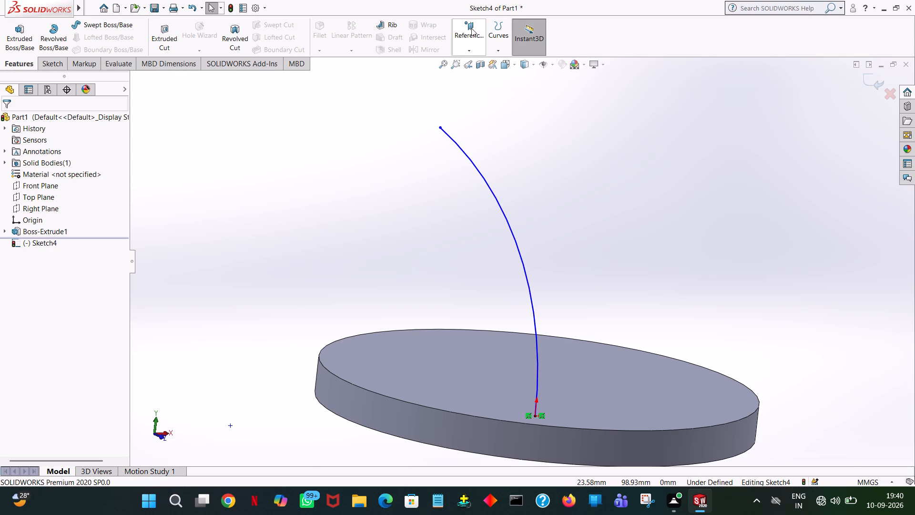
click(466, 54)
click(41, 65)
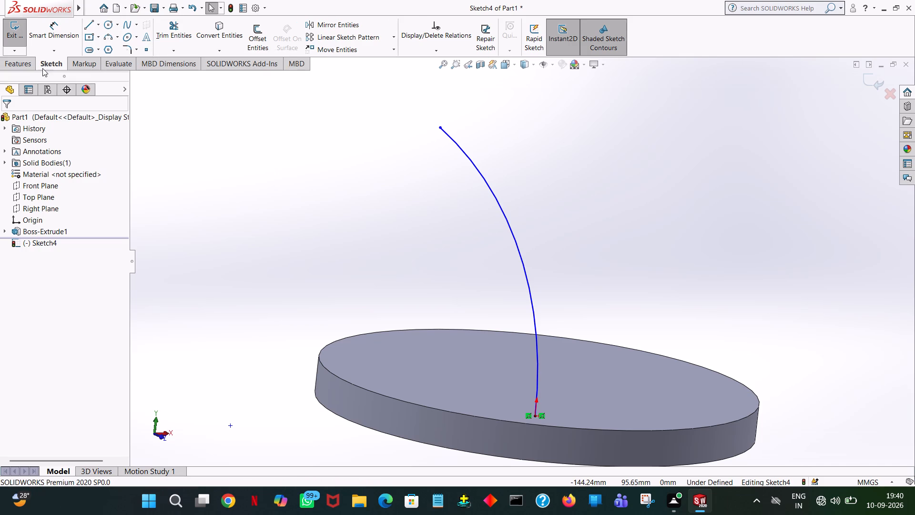
Set up a Swept Boss/Base with a circular profile of 50 mm diameter along the sketched arc.
click(26, 66)
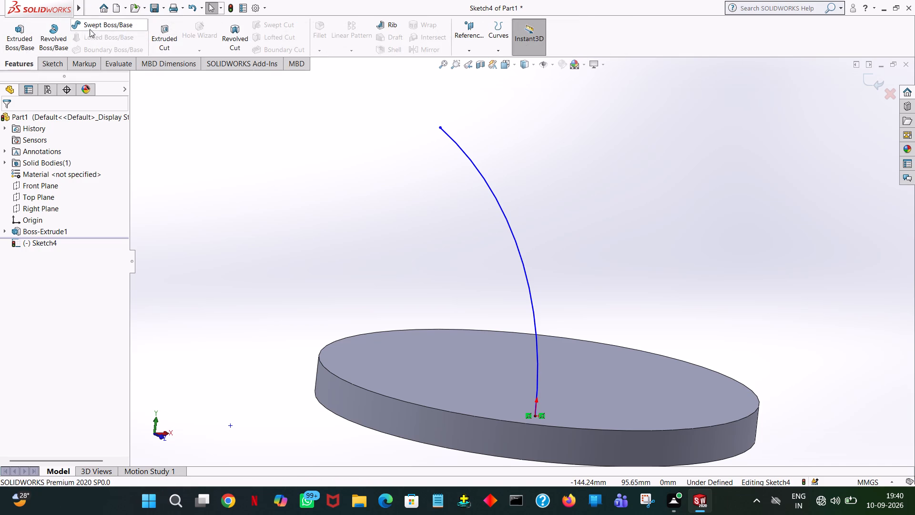
click(84, 25)
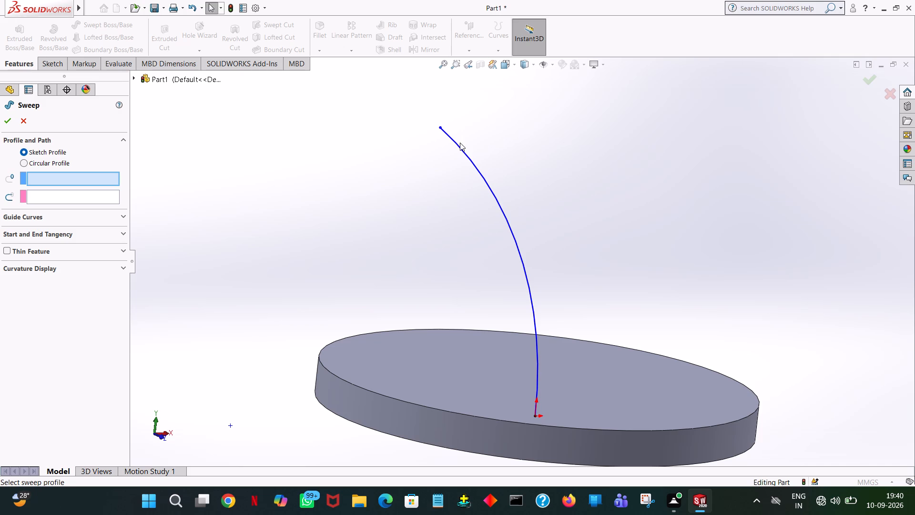
click(40, 159)
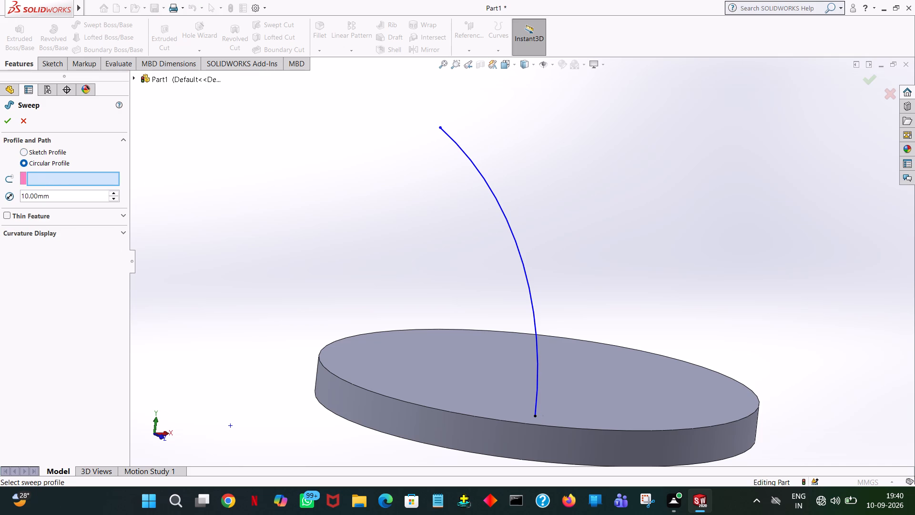
double_click(112, 195)
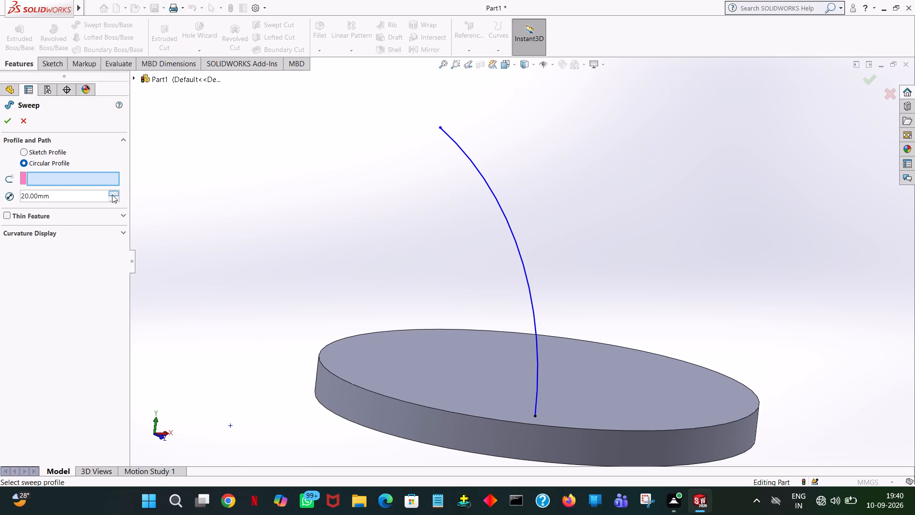
double_click(112, 195)
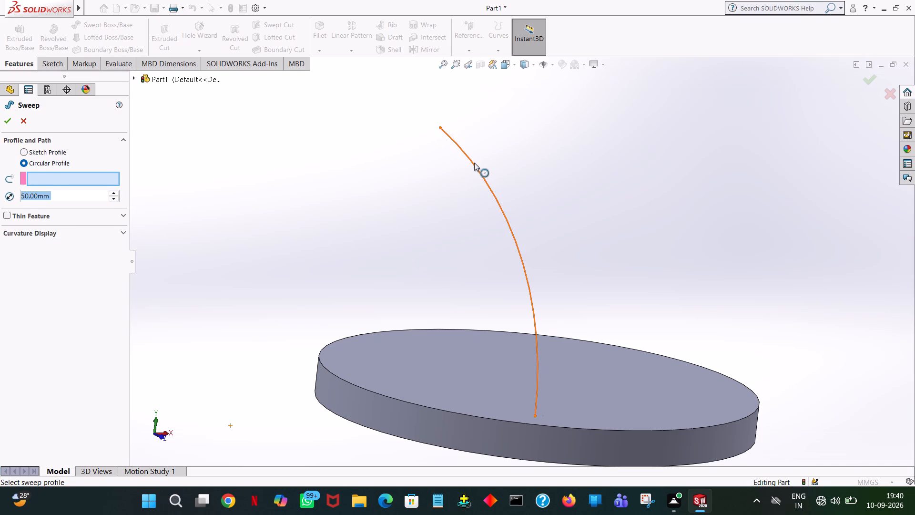
click(474, 162)
middle_drag(335, 169, 350, 206)
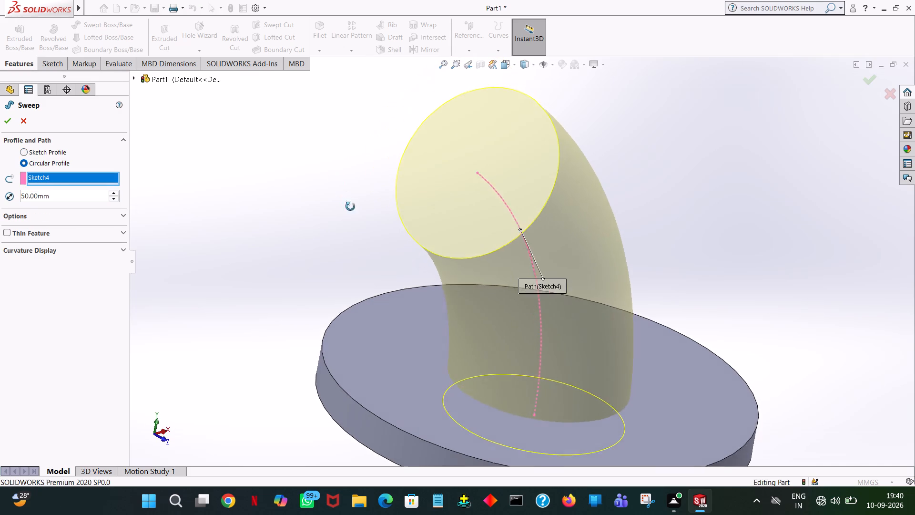
middle_drag(350, 206, 356, 230)
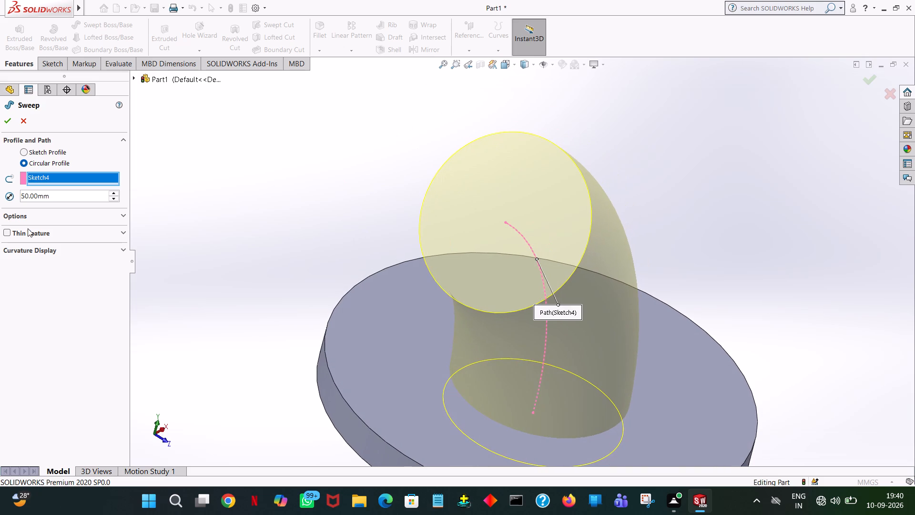
Make the swept pipe a one-direction thin feature with a 10 mm wall thickness and create it.
click(2, 232)
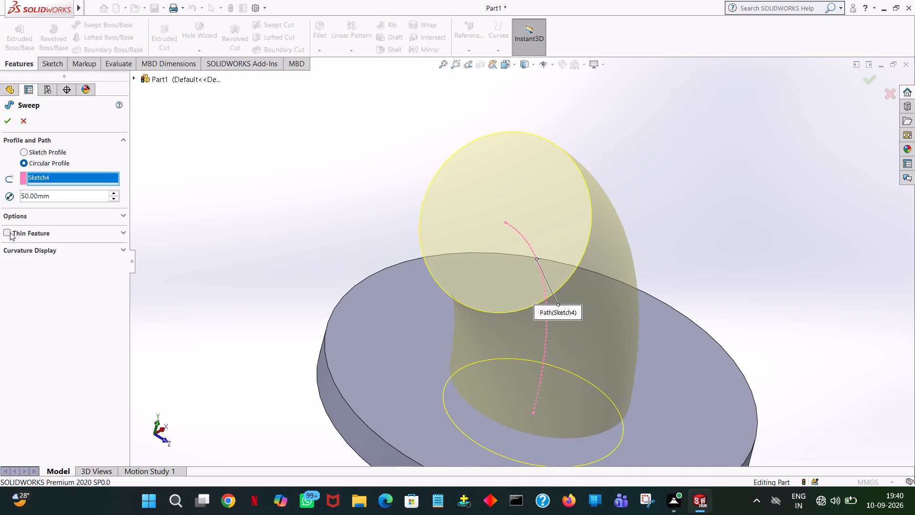
click(10, 232)
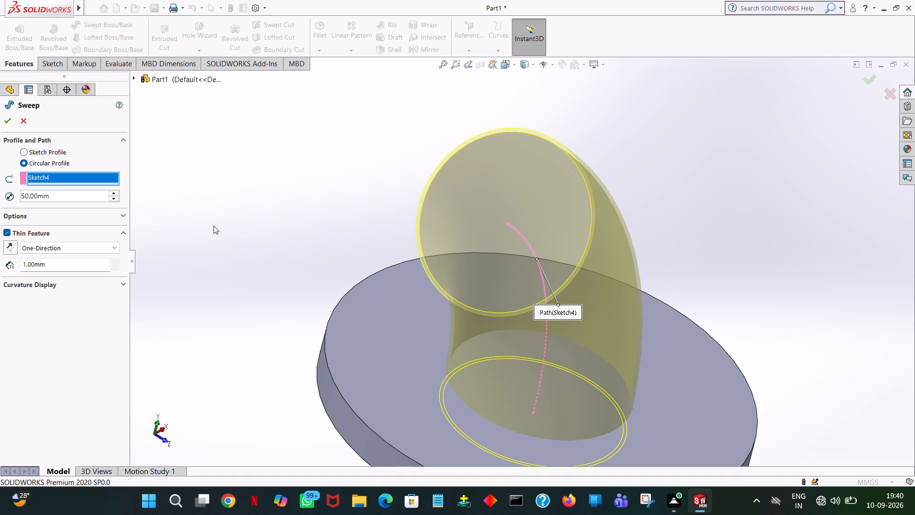
middle_drag(242, 212, 194, 167)
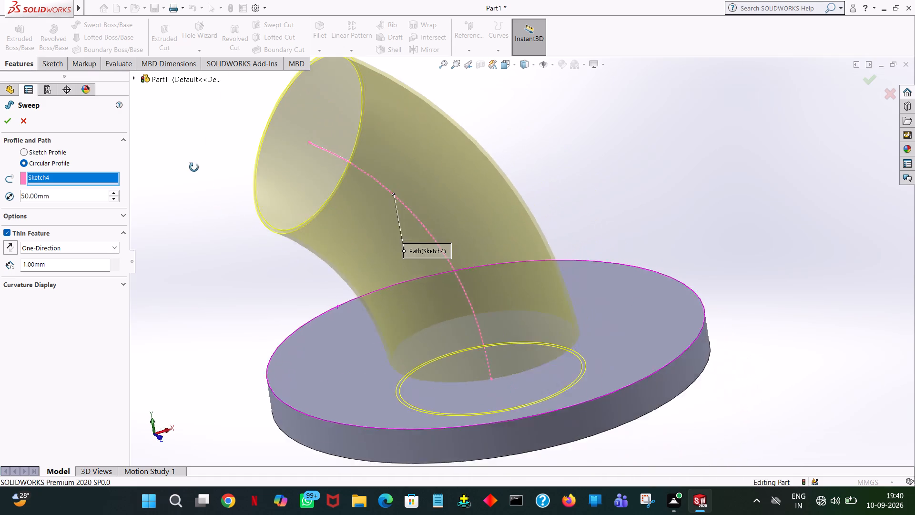
middle_drag(194, 167, 215, 169)
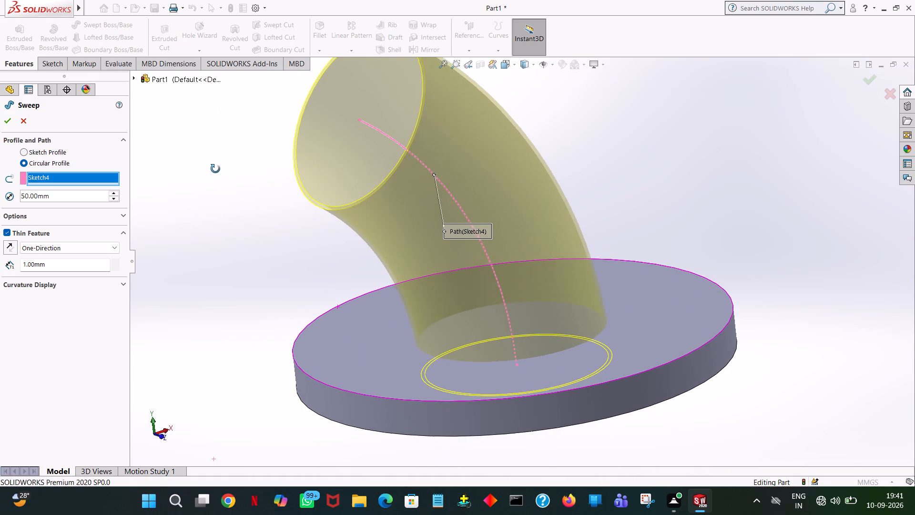
middle_drag(215, 169, 223, 257)
middle_drag(233, 219, 224, 156)
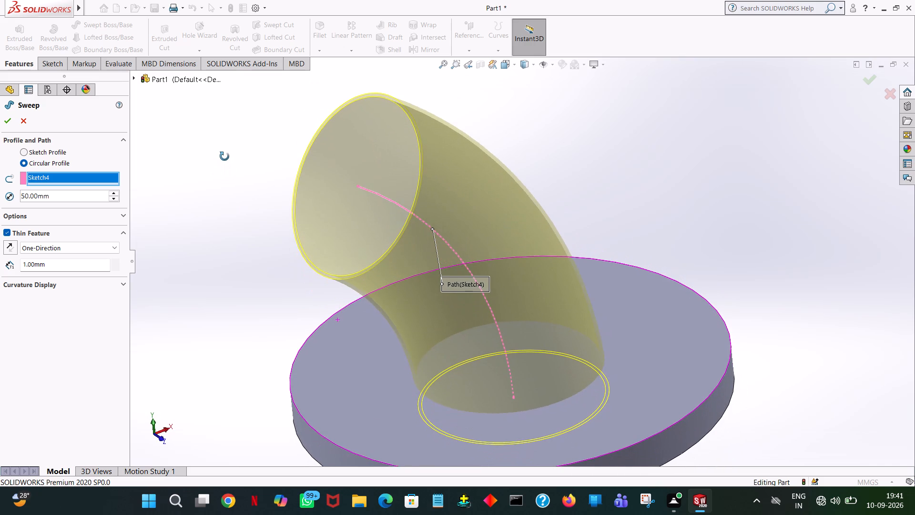
middle_drag(224, 156, 224, 156)
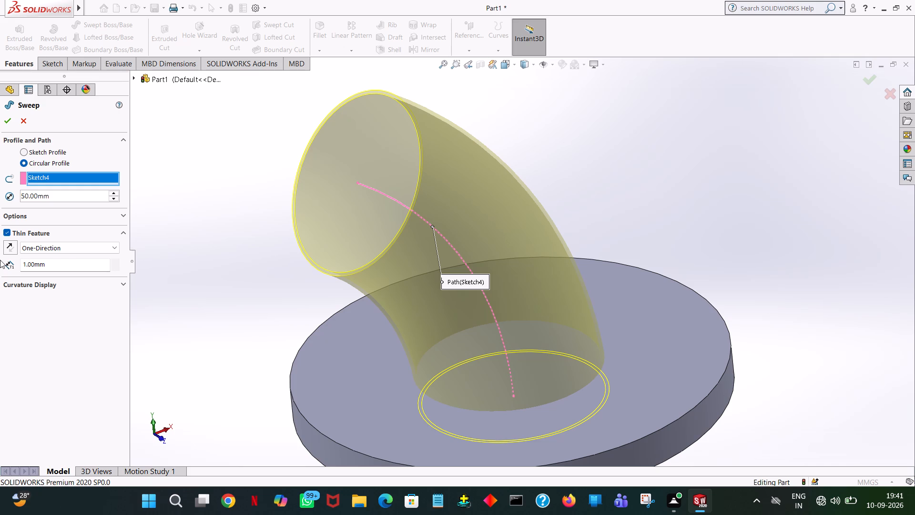
double_click(96, 265)
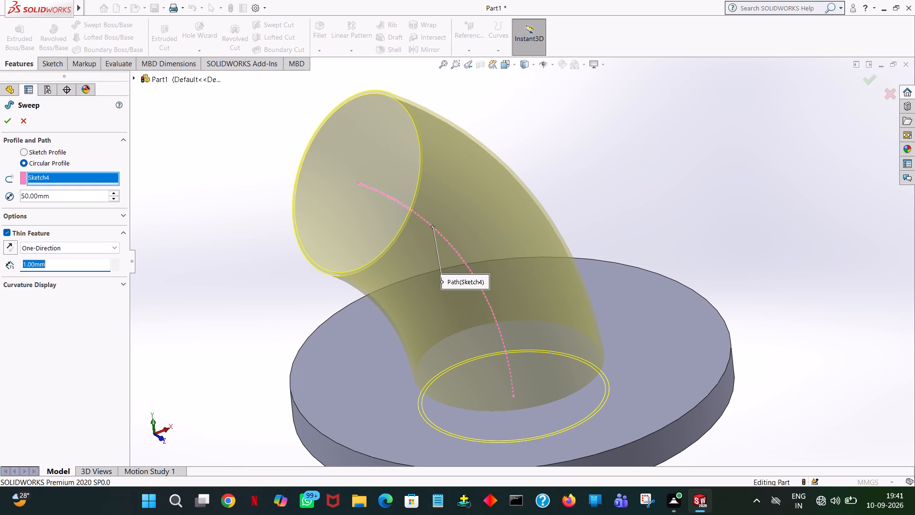
text(10)
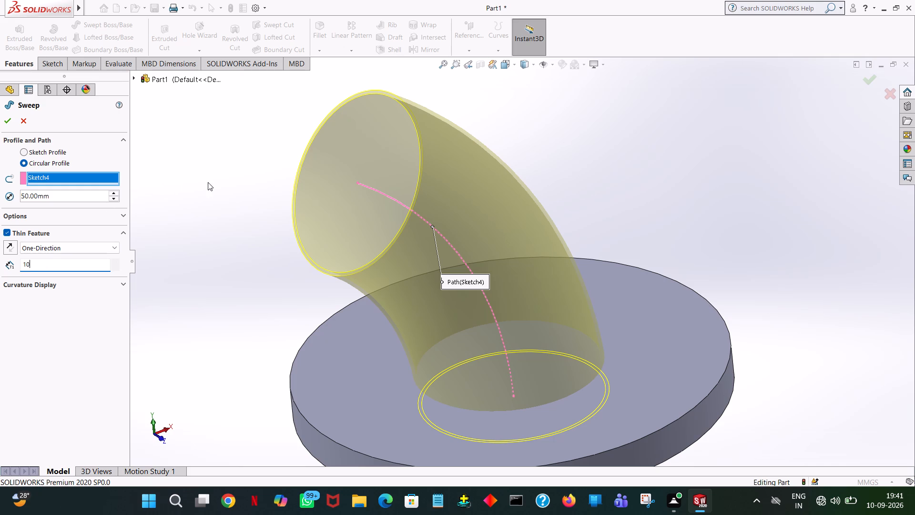
click(208, 182)
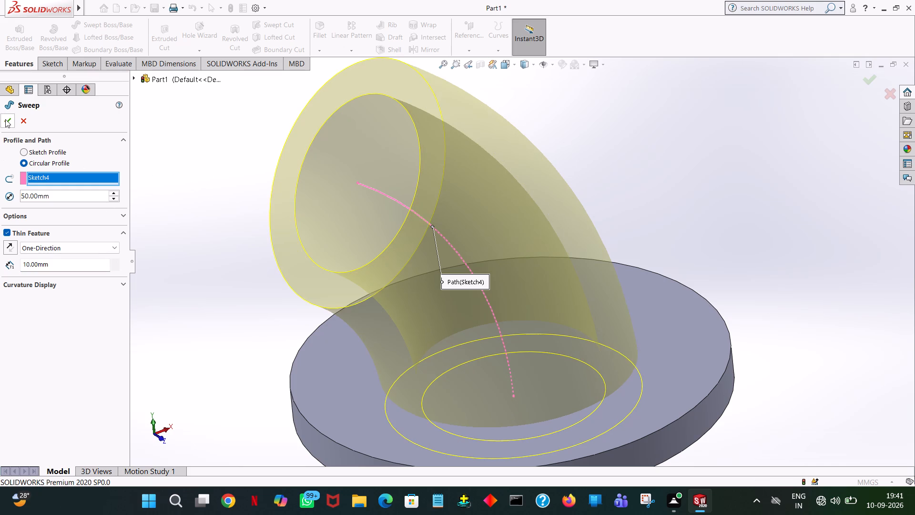
click(5, 119)
click(196, 181)
Start an Extruded Boss/Base sketch on the ring-shaped free end face of the pipe and view it face-on.
middle_drag(199, 178, 186, 167)
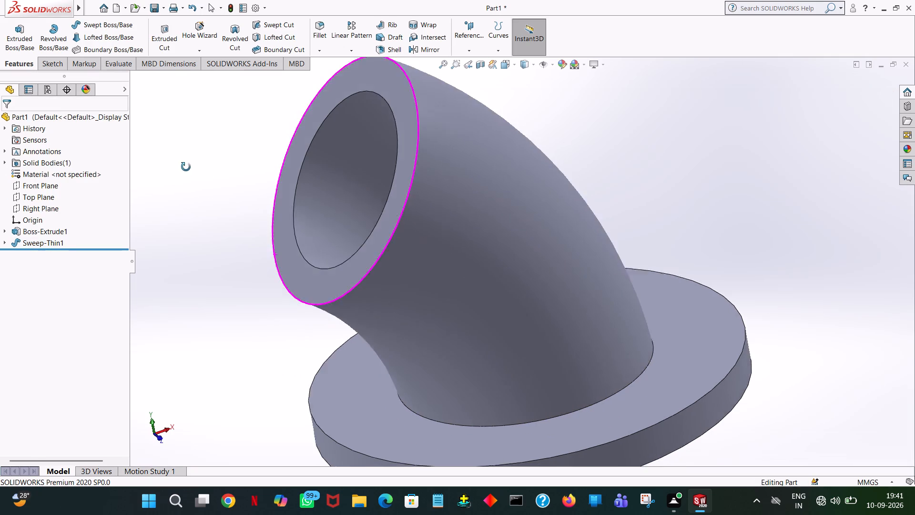
middle_drag(186, 167, 163, 141)
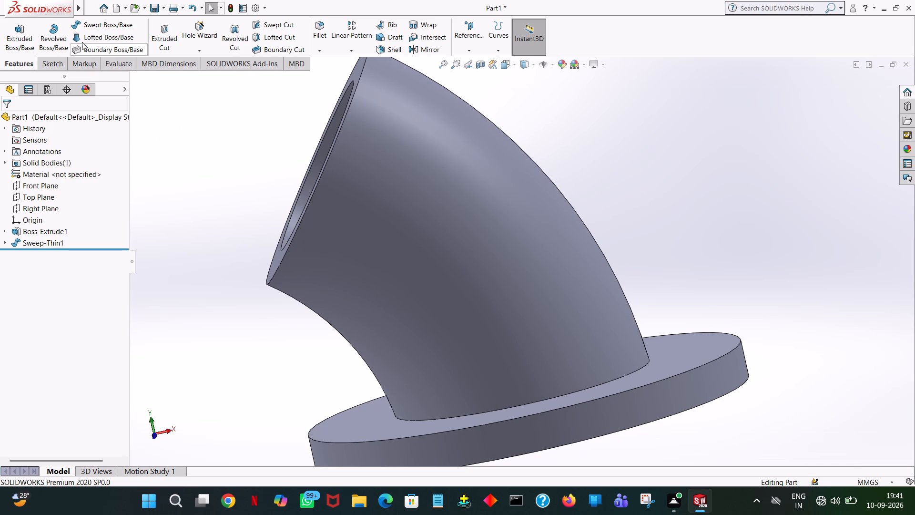
click(18, 32)
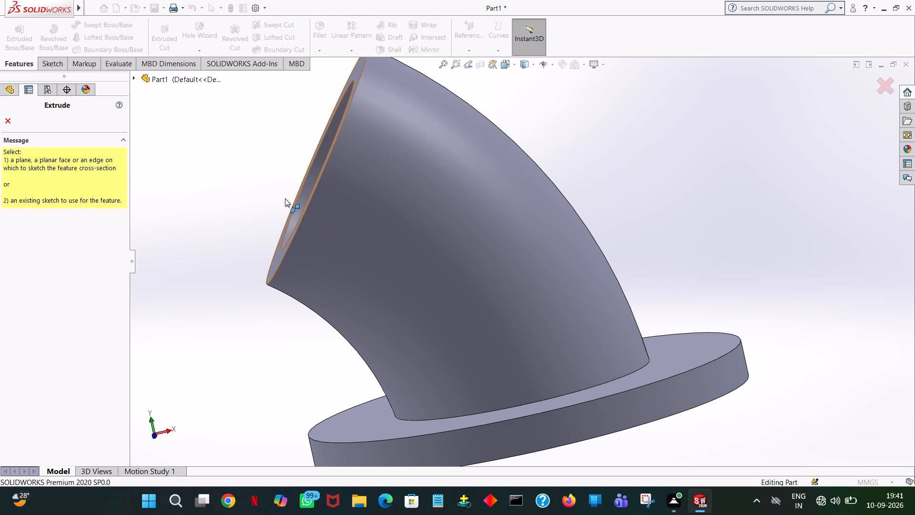
middle_drag(285, 199, 317, 233)
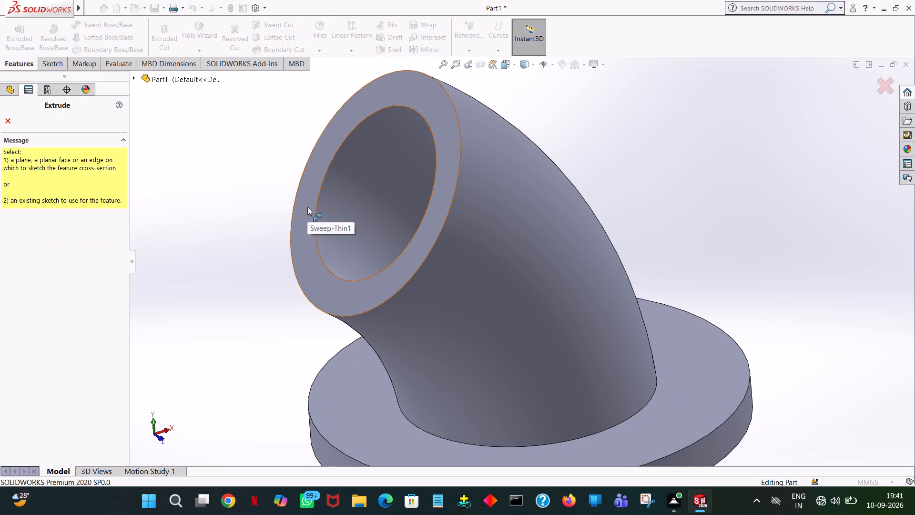
click(307, 203)
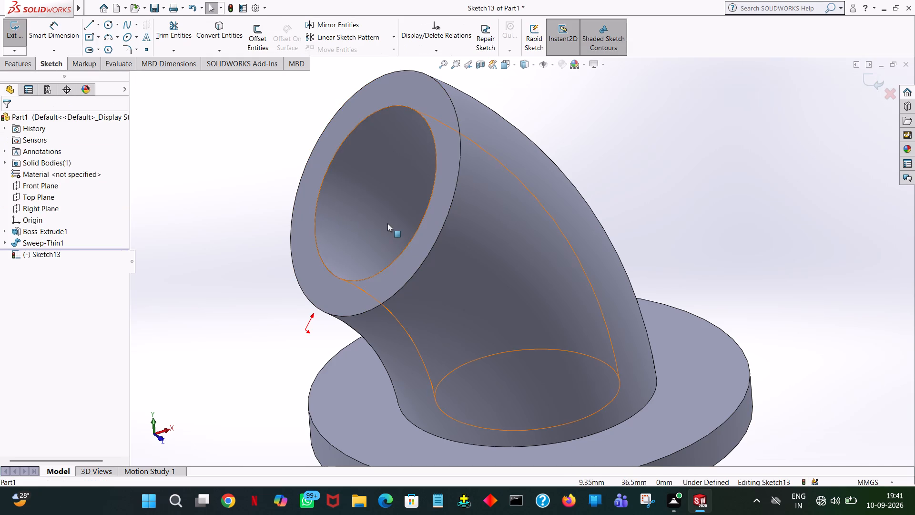
middle_drag(388, 224, 419, 254)
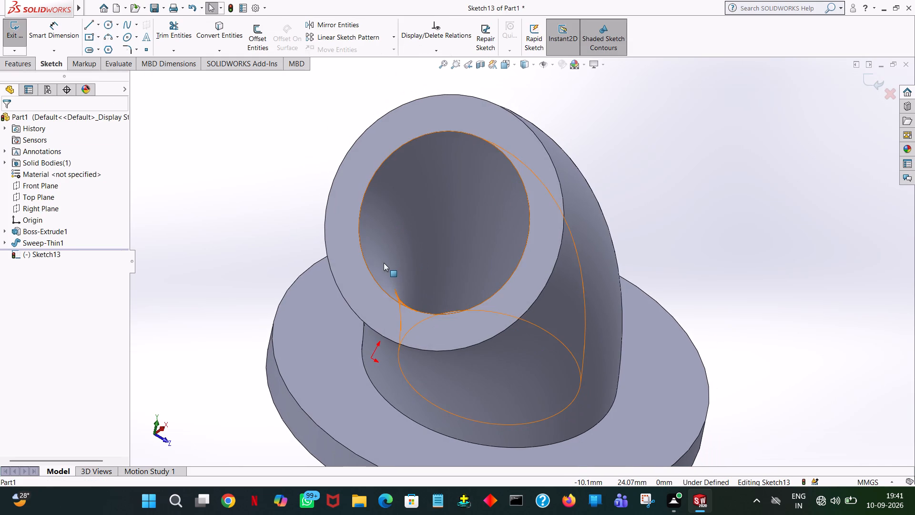
key(space)
click(116, 75)
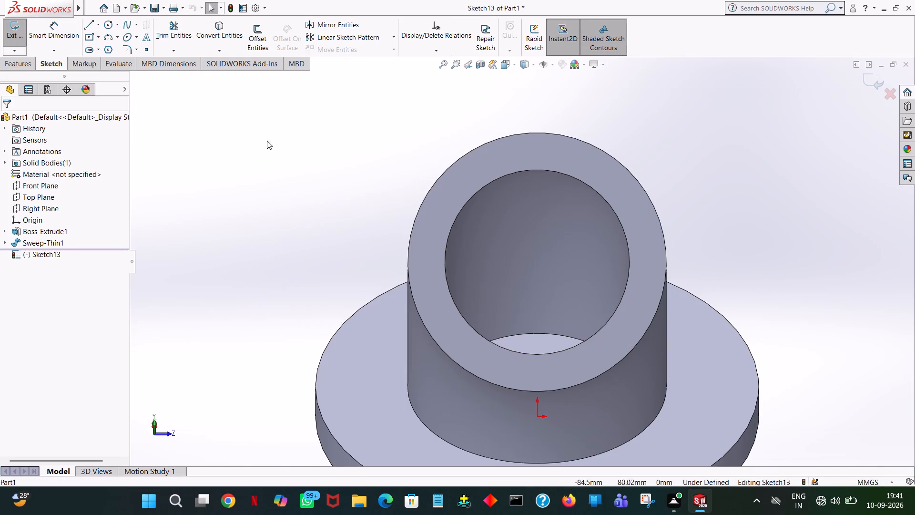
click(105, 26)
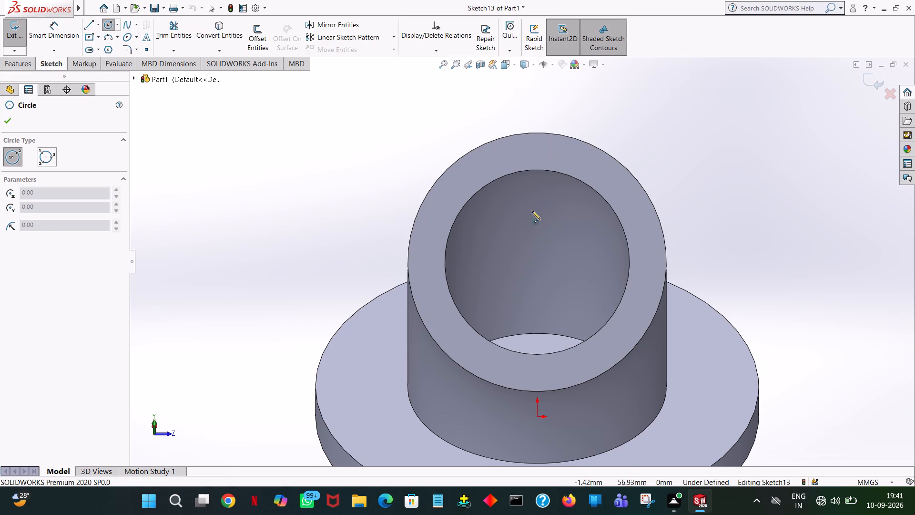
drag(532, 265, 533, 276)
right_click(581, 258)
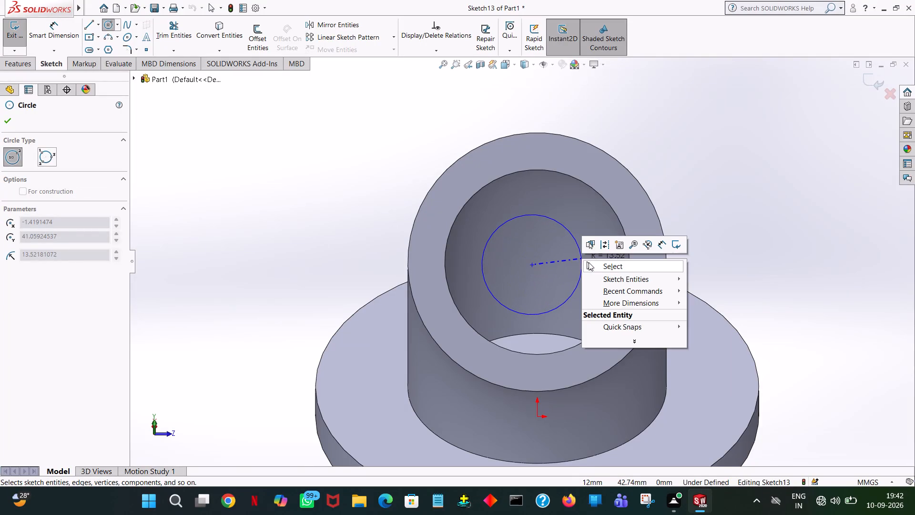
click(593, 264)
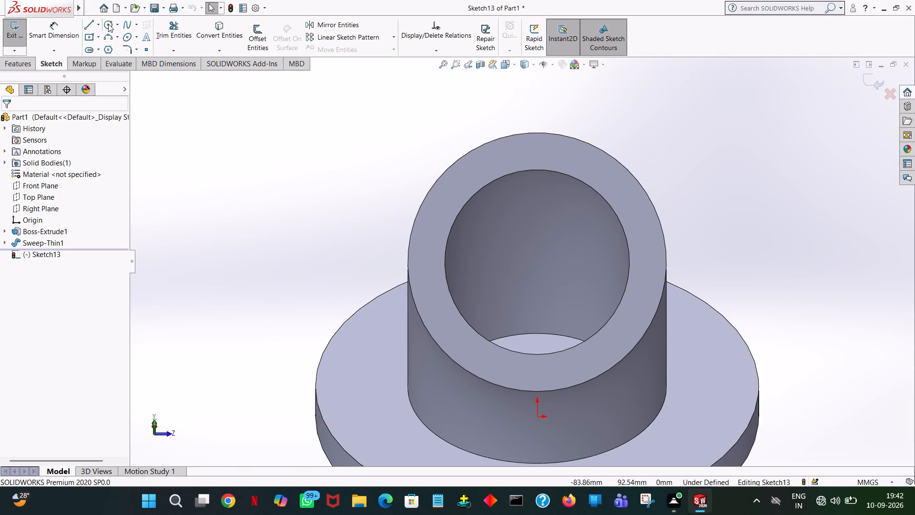
Sketch a circle centred on the pipe's bore and dimension its diameter to 120 mm.
click(113, 24)
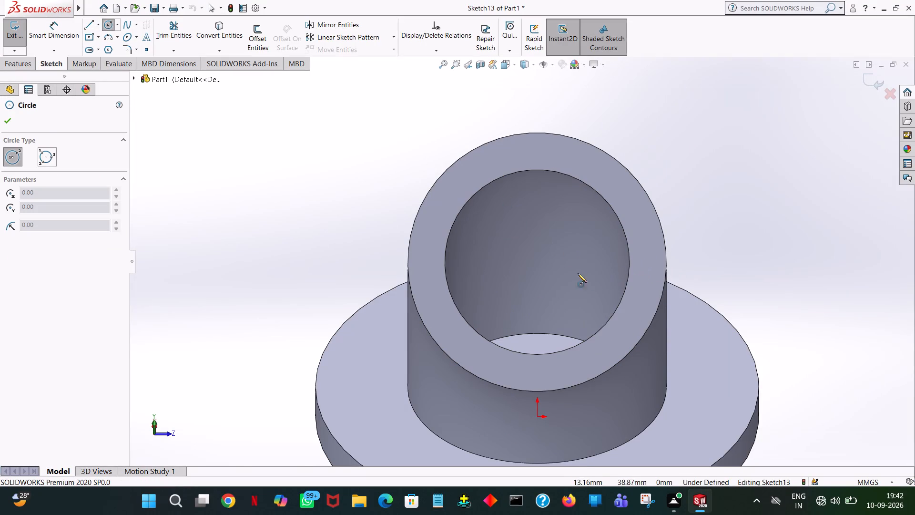
click(537, 262)
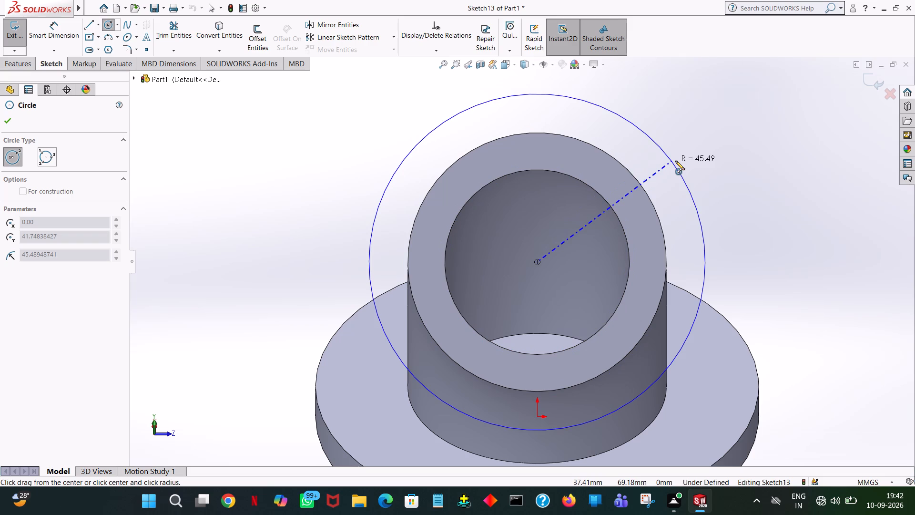
click(675, 161)
click(5, 122)
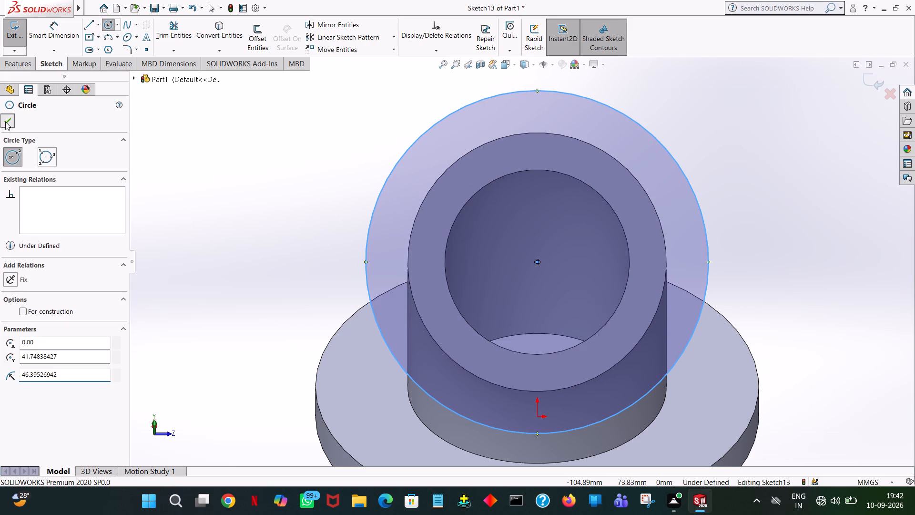
click(58, 42)
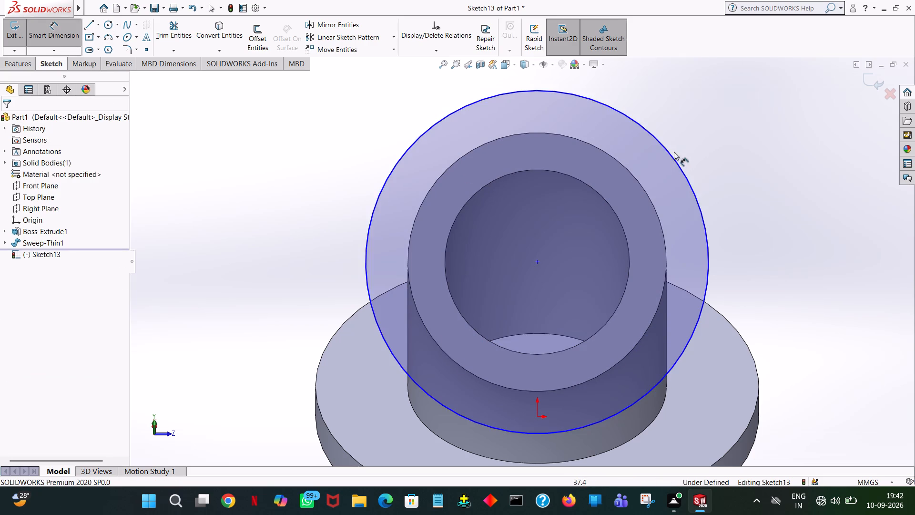
click(671, 154)
click(760, 128)
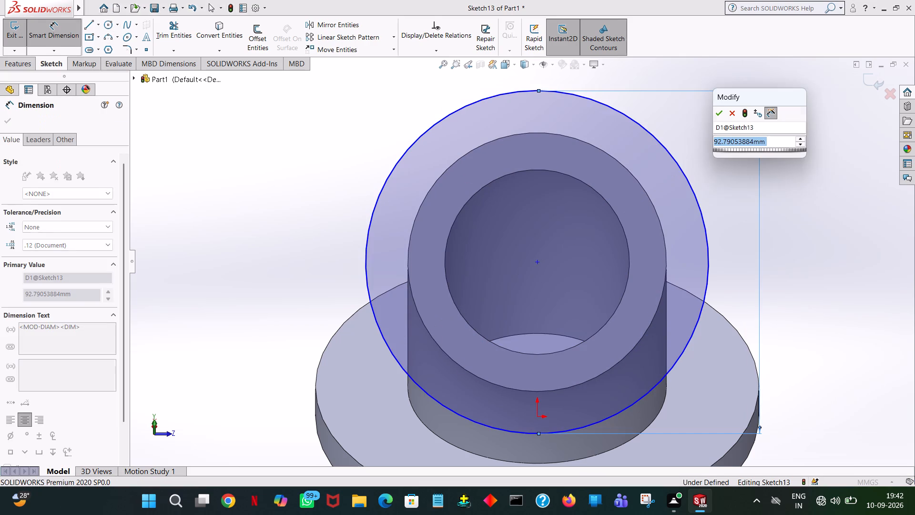
text(120)
key(Return)
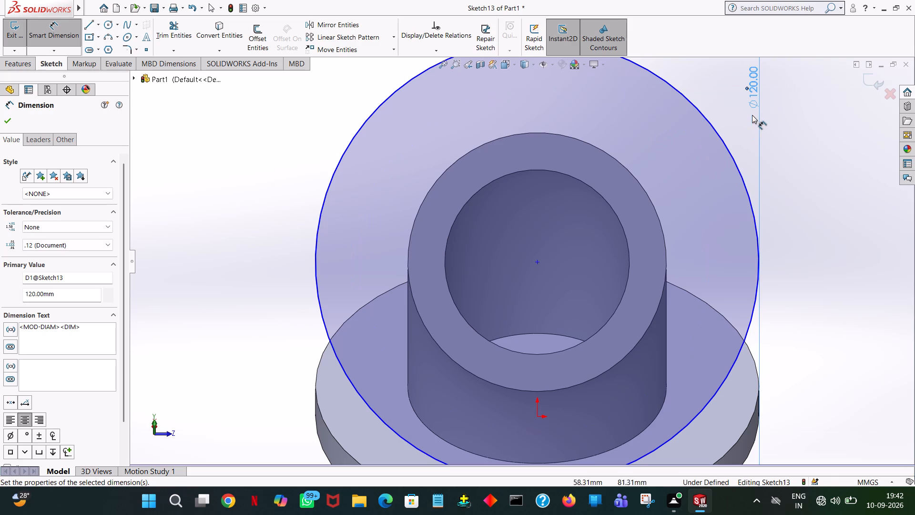
click(1, 125)
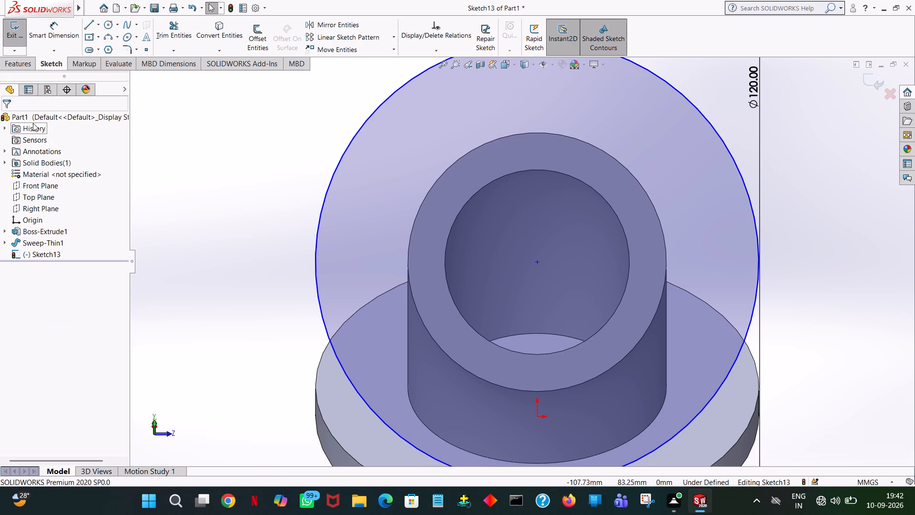
Extrude the 120 mm circle 10 mm blind outward from the pipe end, merged with the body, as the second flange.
middle_drag(222, 144, 123, 150)
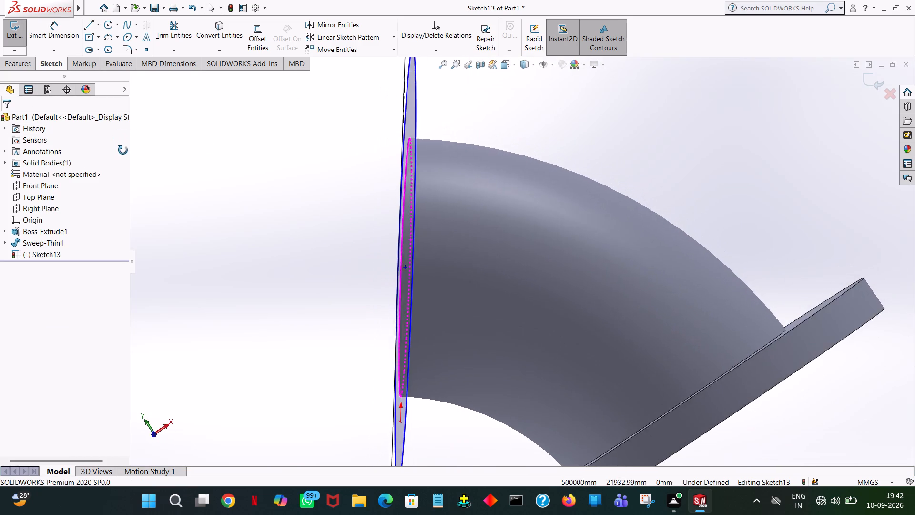
middle_drag(123, 150, 132, 149)
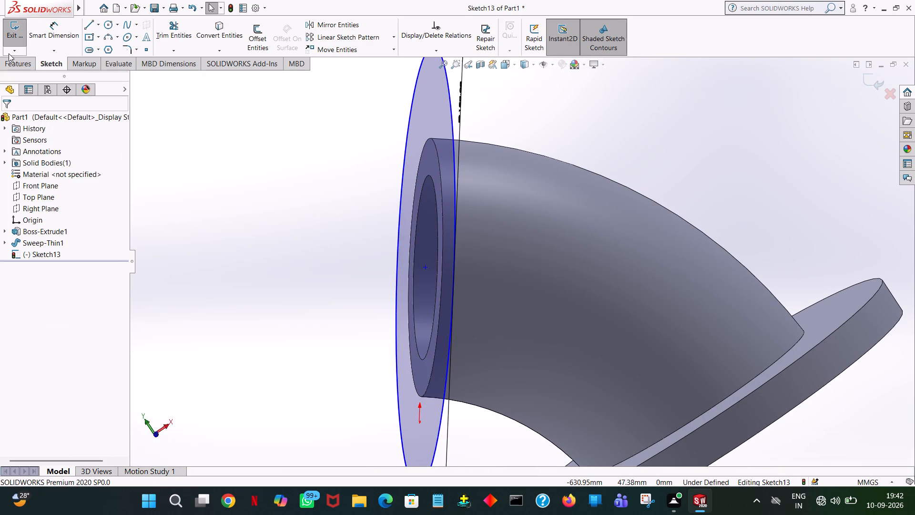
click(9, 62)
click(15, 36)
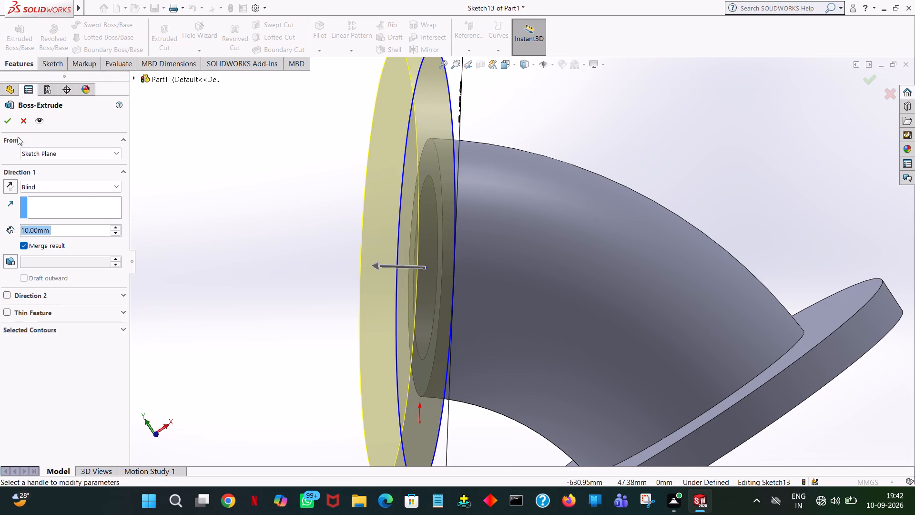
click(7, 124)
click(214, 158)
Start an Extruded Cut sketch on the new flange's outer face and draw a concentric circle with a 25 mm radius.
middle_drag(228, 157, 228, 157)
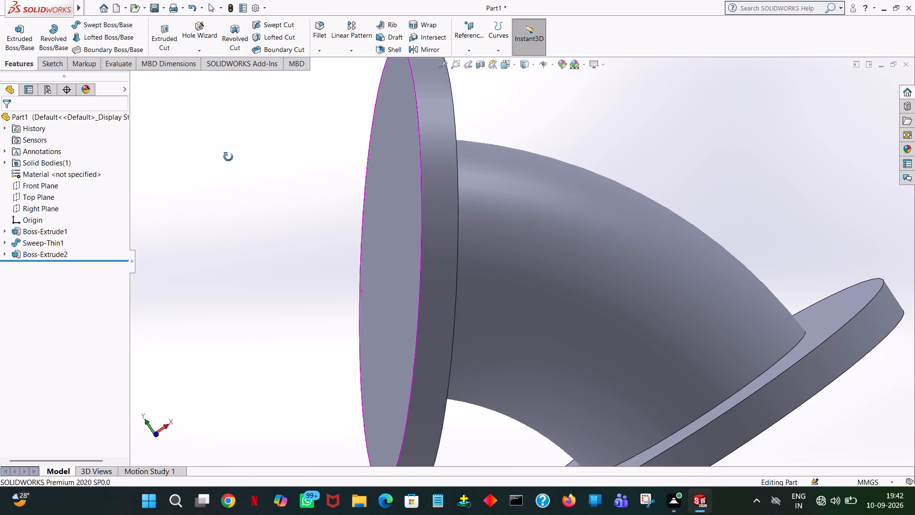
middle_drag(228, 157, 311, 159)
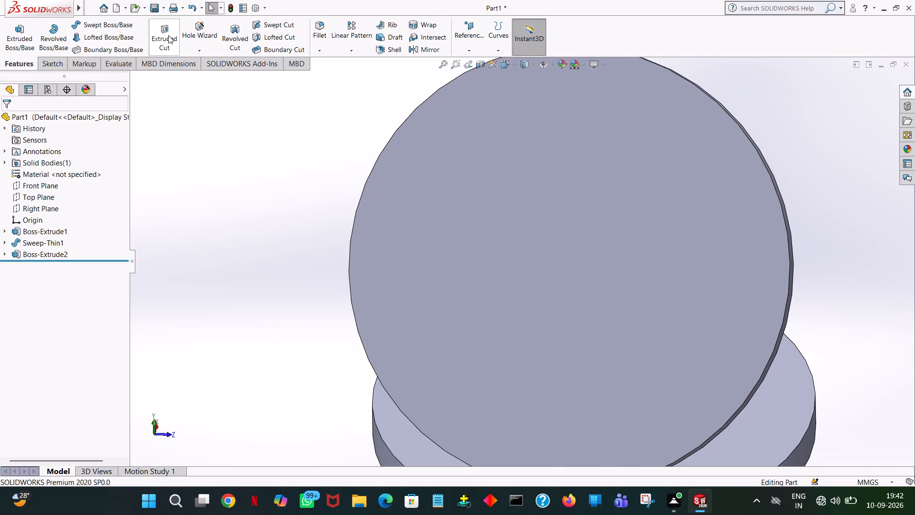
click(168, 35)
click(536, 224)
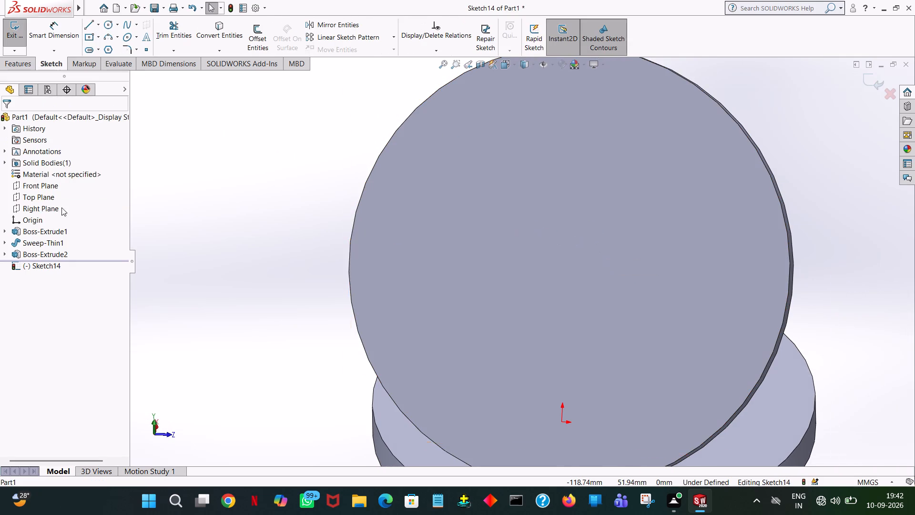
click(105, 24)
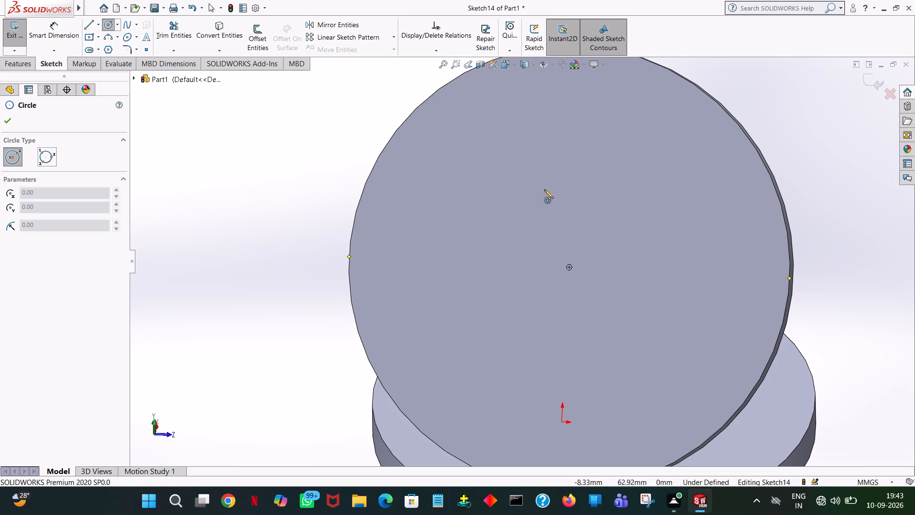
click(569, 268)
click(606, 189)
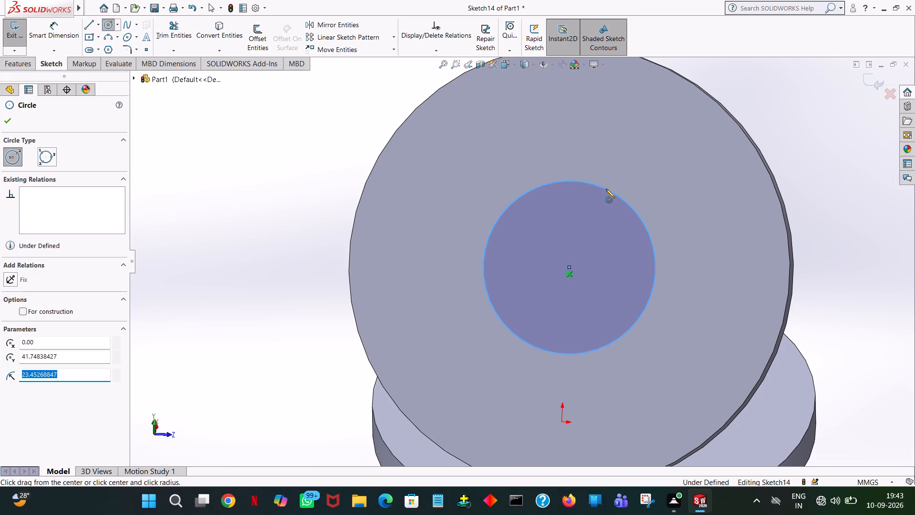
text(25)
key(Return)
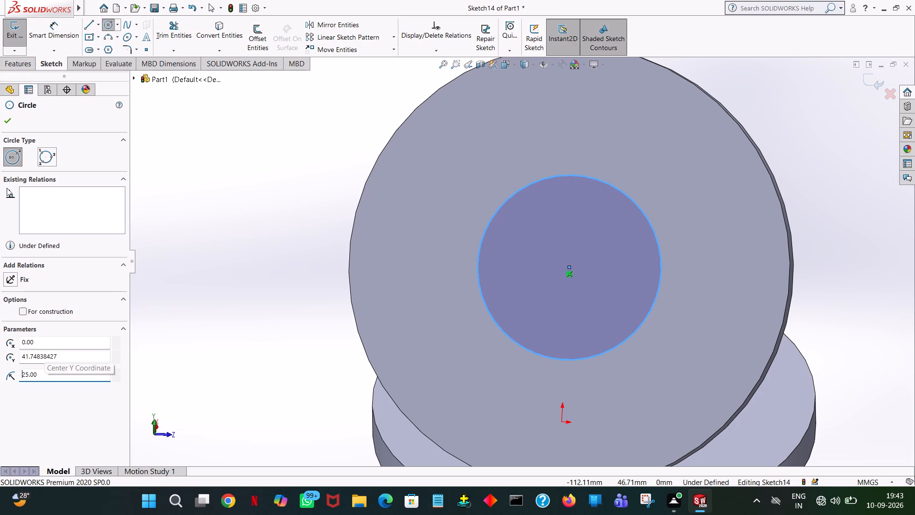
Cut the 25 mm radius circle 5 mm blind into the second flange.
click(9, 123)
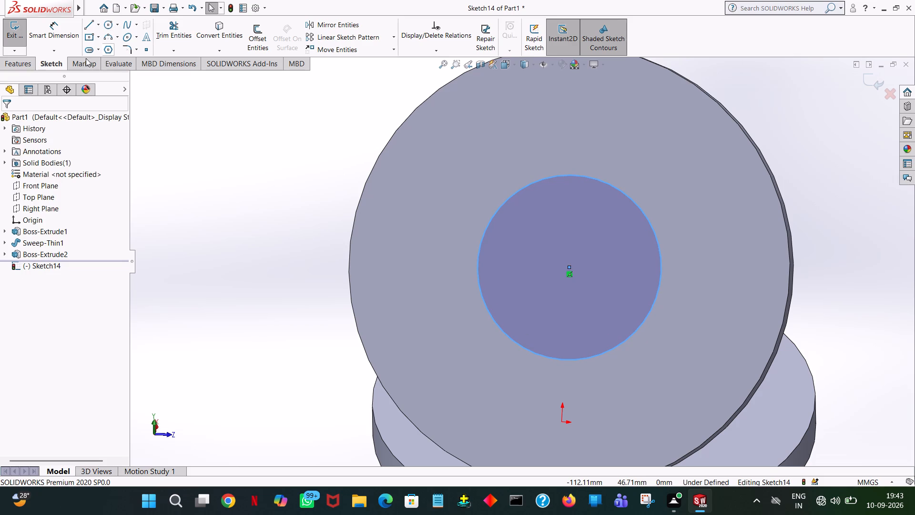
click(29, 65)
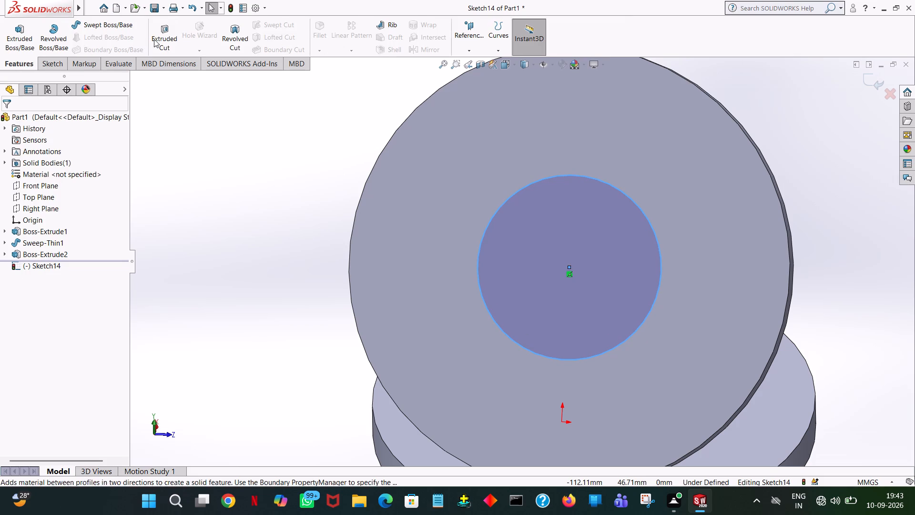
click(154, 39)
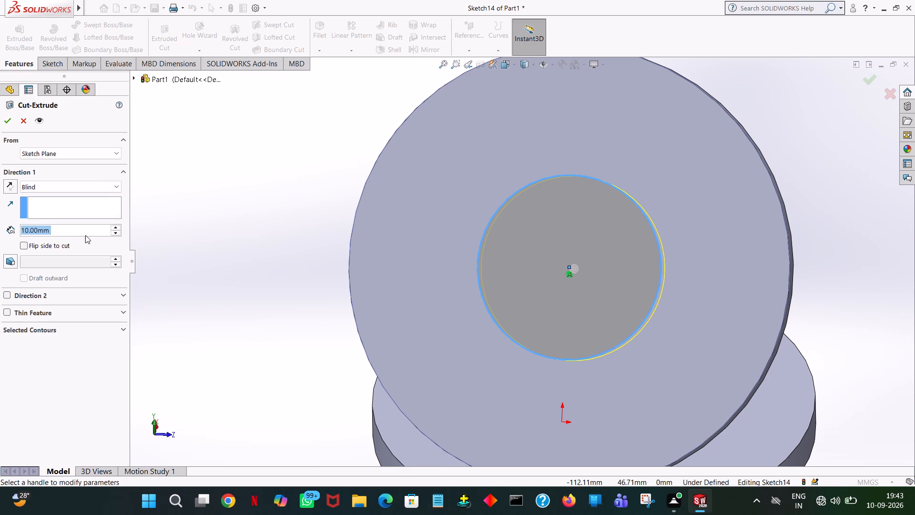
key(5)
key(Return)
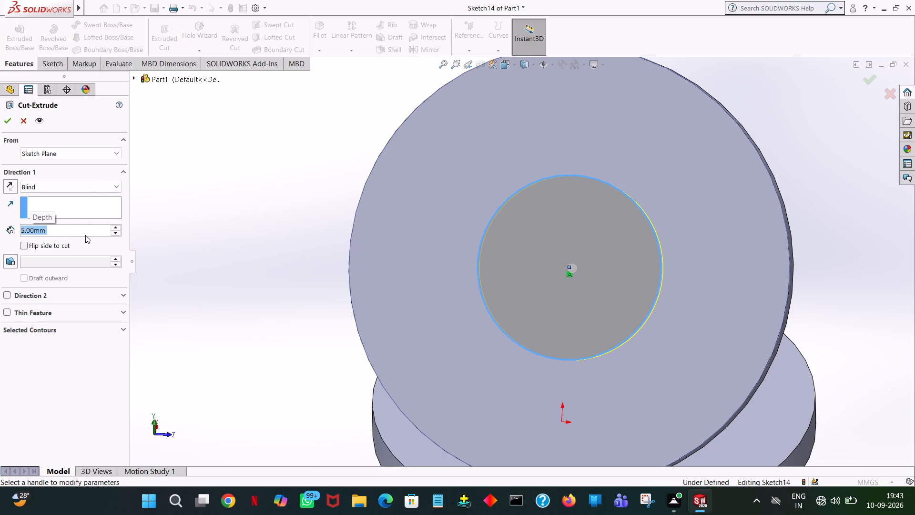
click(4, 120)
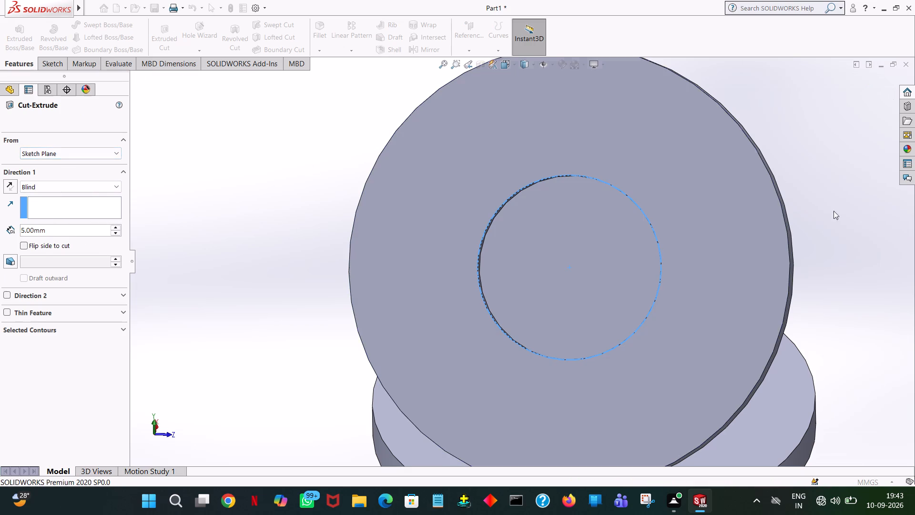
Start an Extruded Cut sketch on the floor of the flange recess and draw a concentric circle with a 25 mm radius.
middle_drag(793, 166, 731, 160)
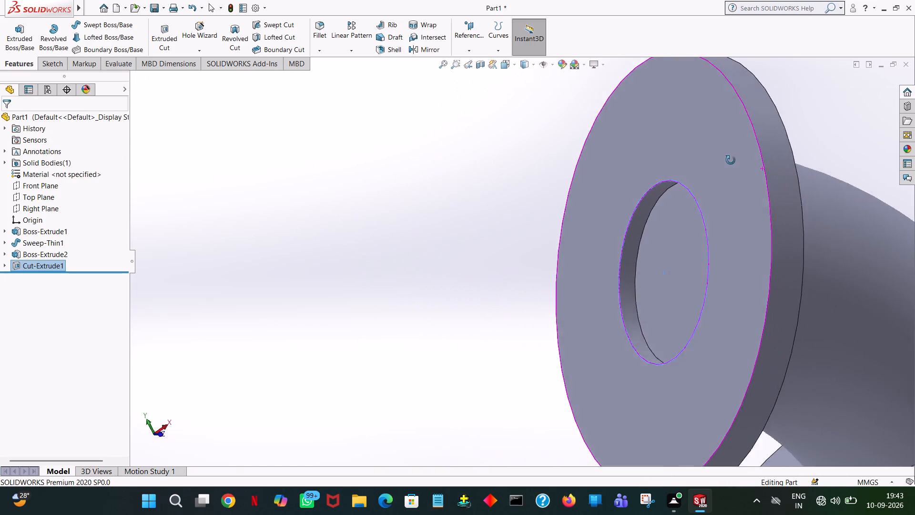
middle_drag(731, 160, 839, 223)
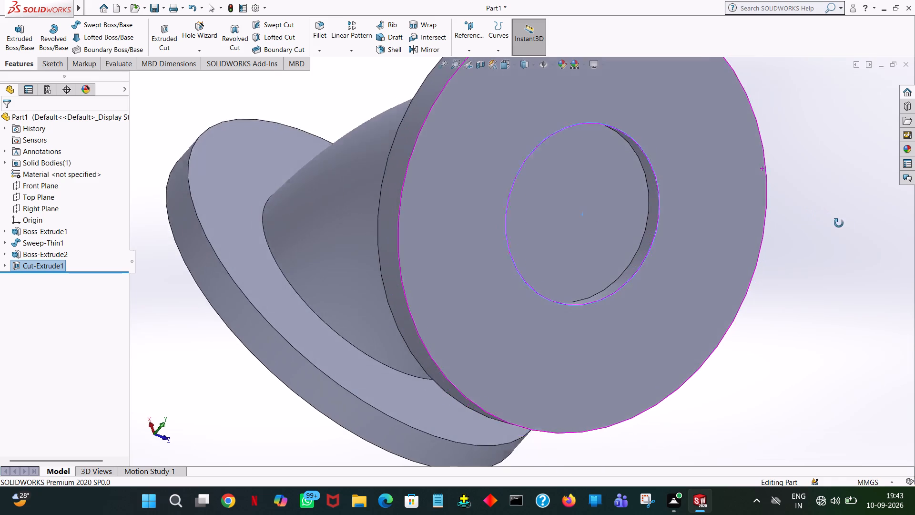
middle_drag(839, 223, 790, 233)
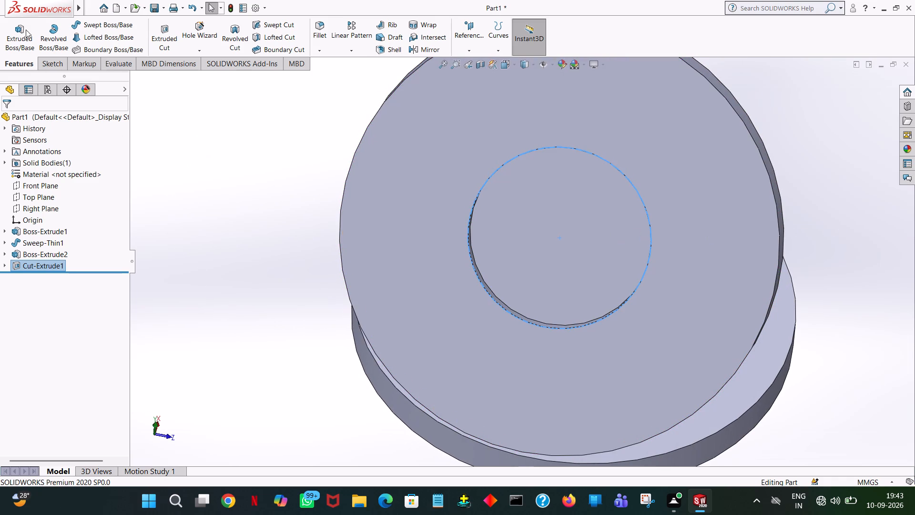
click(162, 31)
click(573, 206)
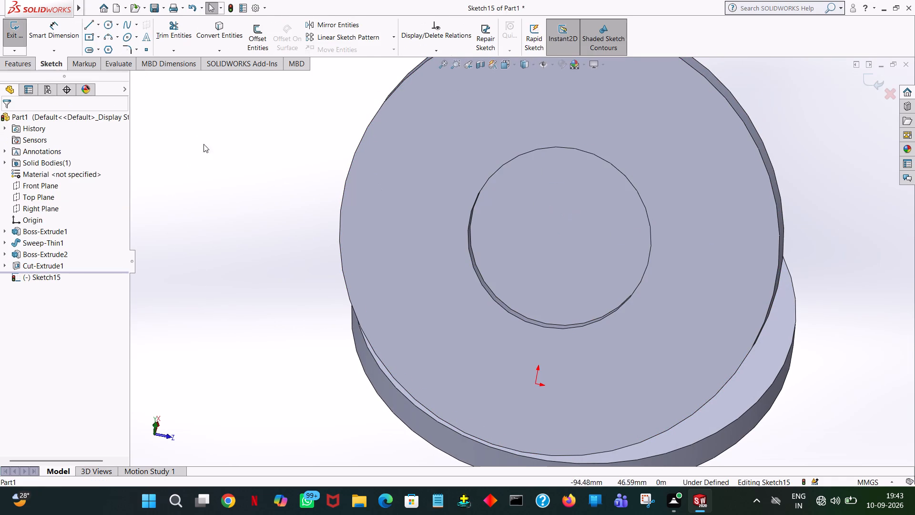
click(106, 23)
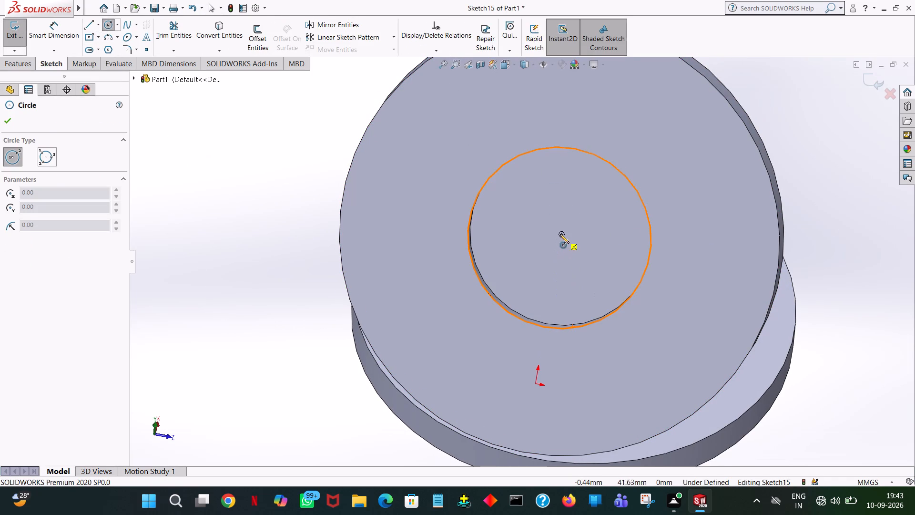
click(560, 234)
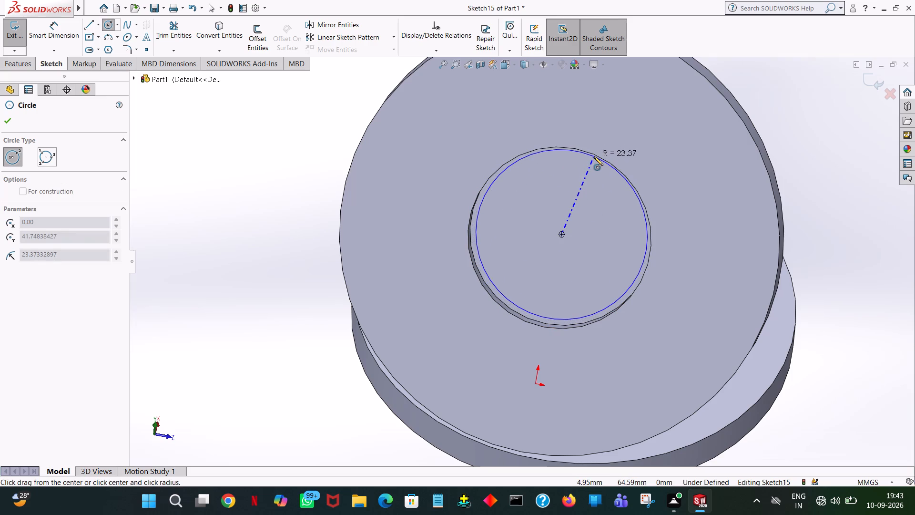
click(592, 159)
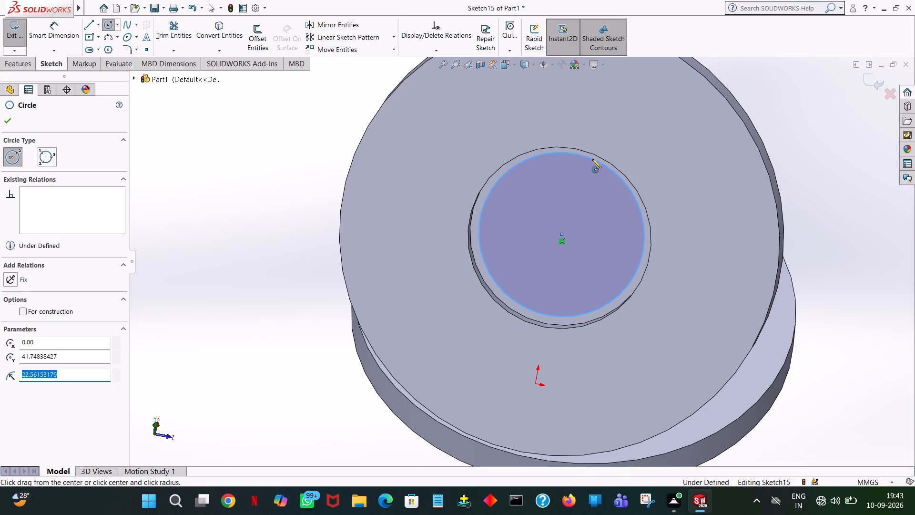
text(25)
key(Return)
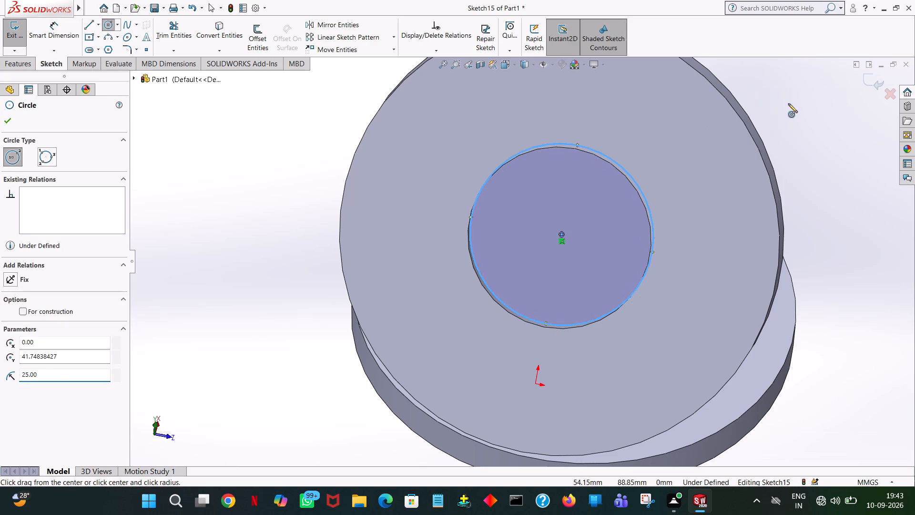
Cut the recess-floor circle a further 5 mm blind through the flange into the pipe bore.
middle_drag(795, 152, 809, 99)
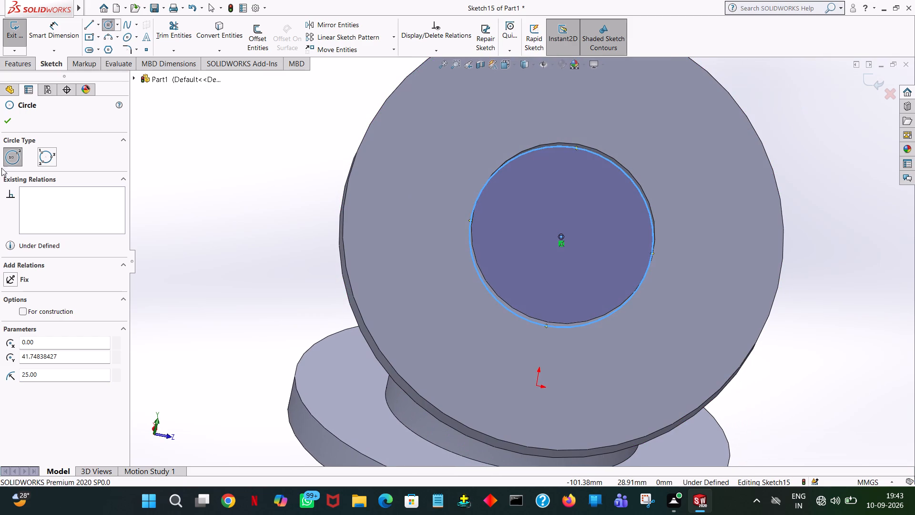
click(11, 122)
click(23, 65)
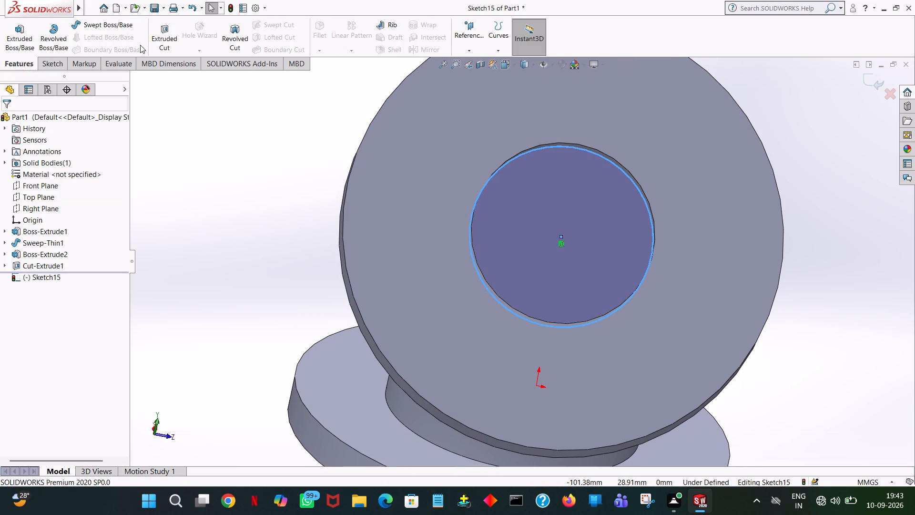
click(152, 38)
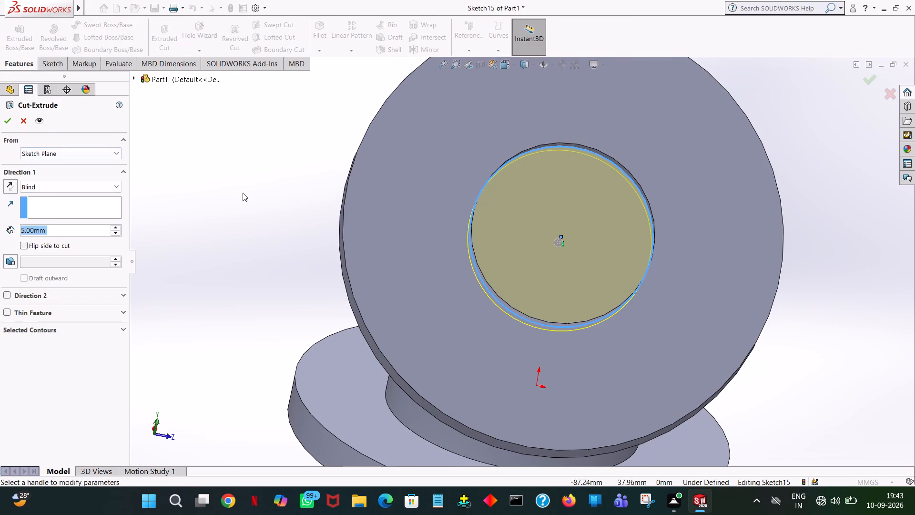
click(243, 193)
click(4, 123)
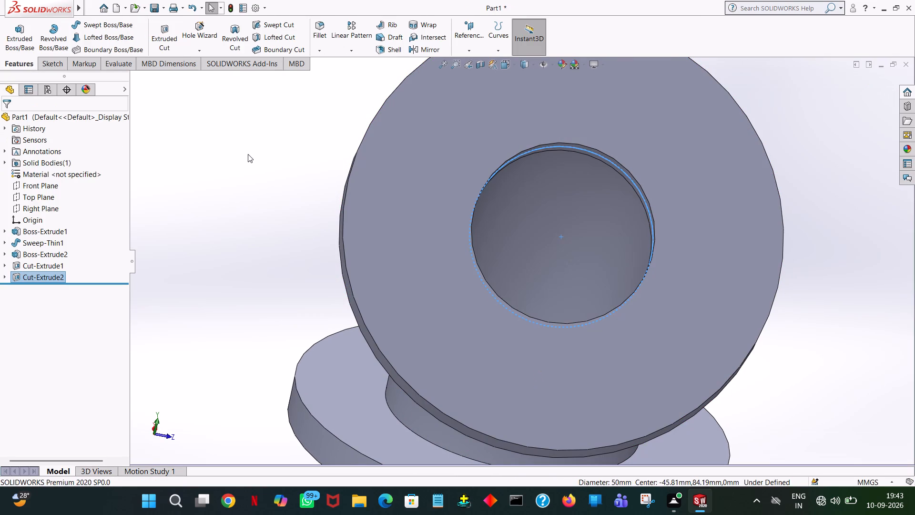
click(248, 154)
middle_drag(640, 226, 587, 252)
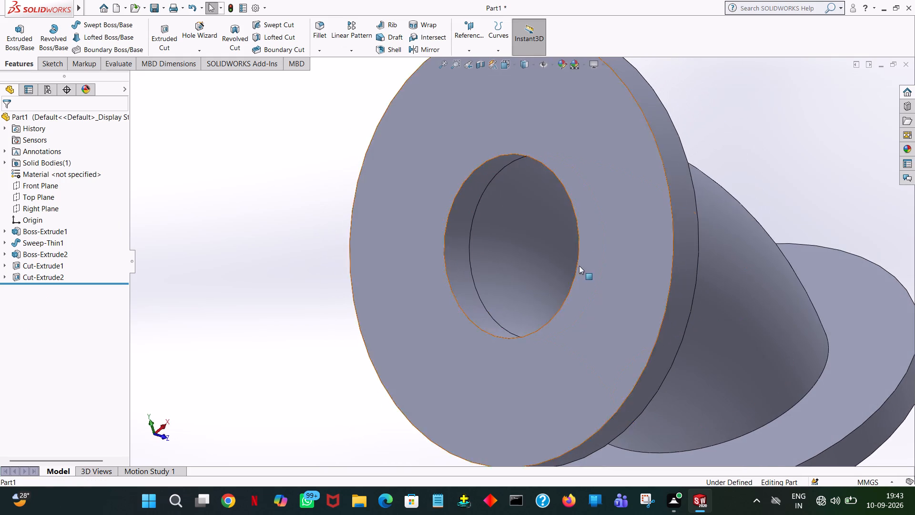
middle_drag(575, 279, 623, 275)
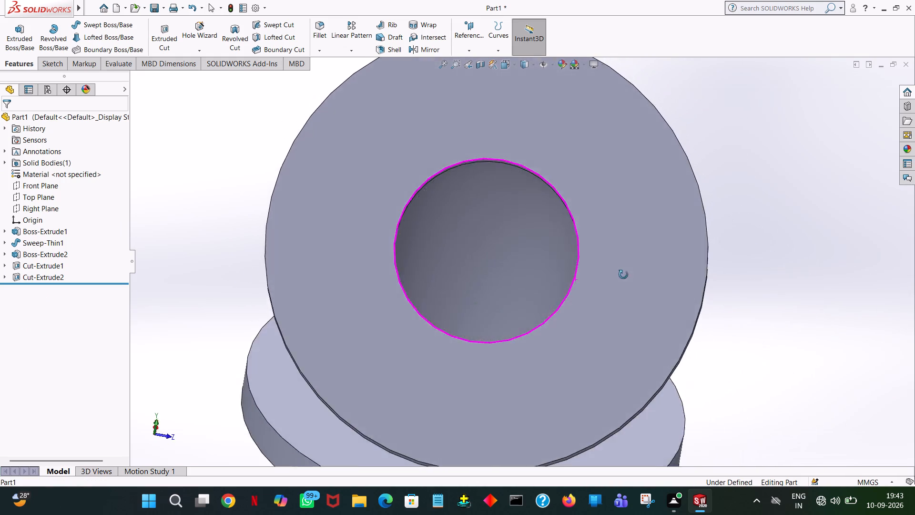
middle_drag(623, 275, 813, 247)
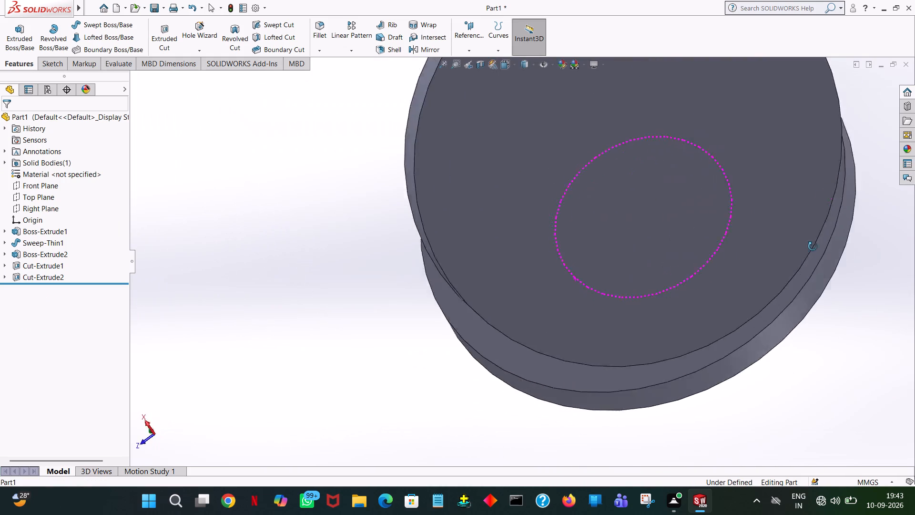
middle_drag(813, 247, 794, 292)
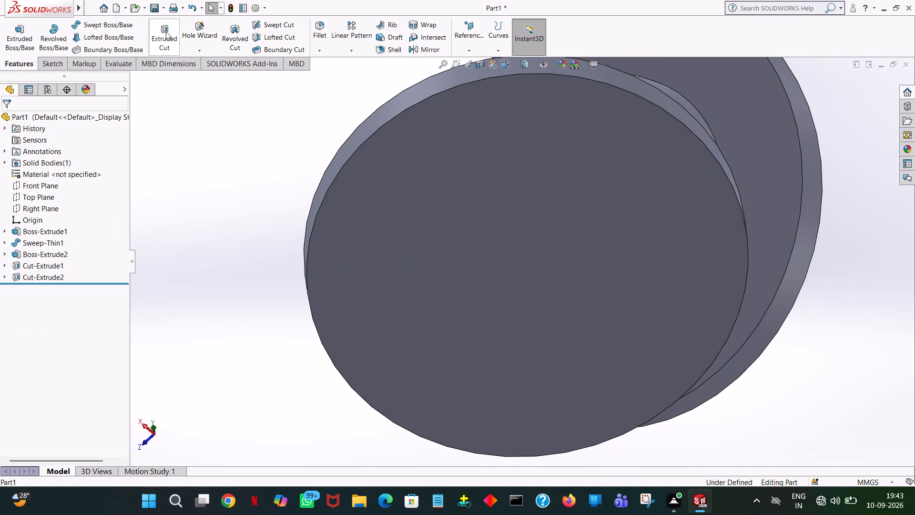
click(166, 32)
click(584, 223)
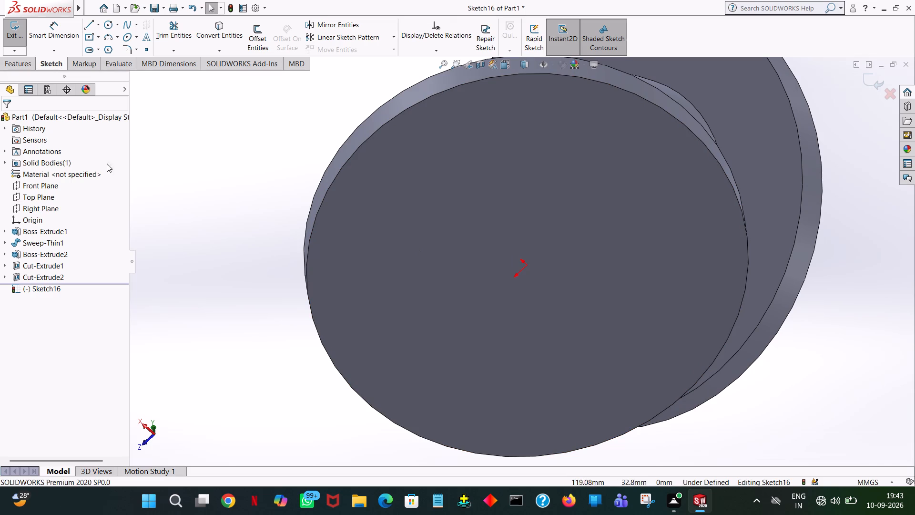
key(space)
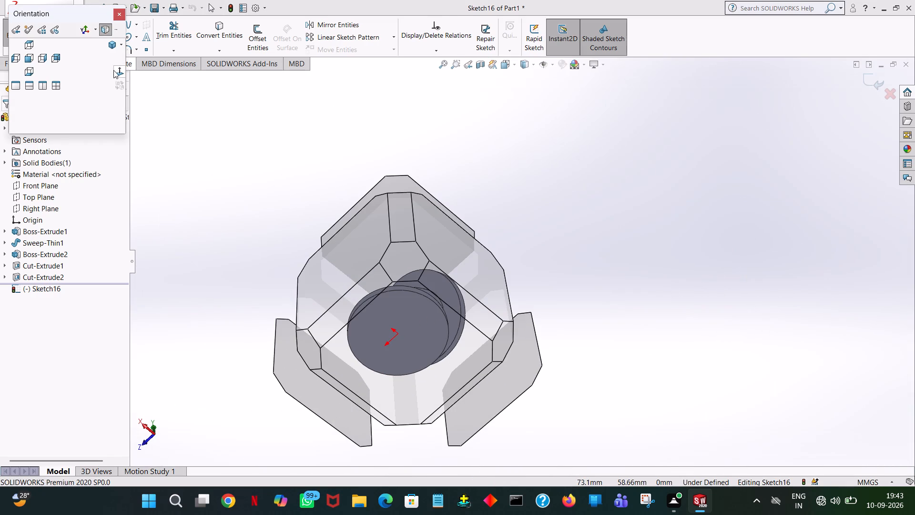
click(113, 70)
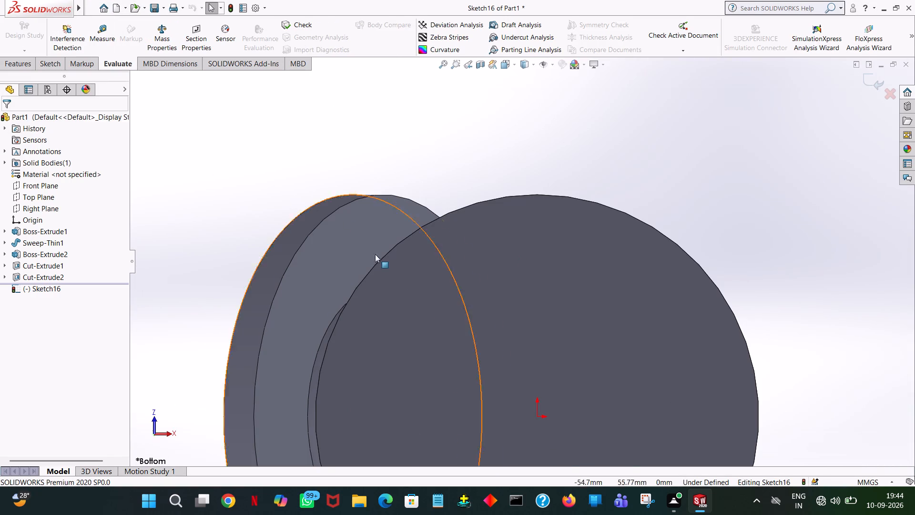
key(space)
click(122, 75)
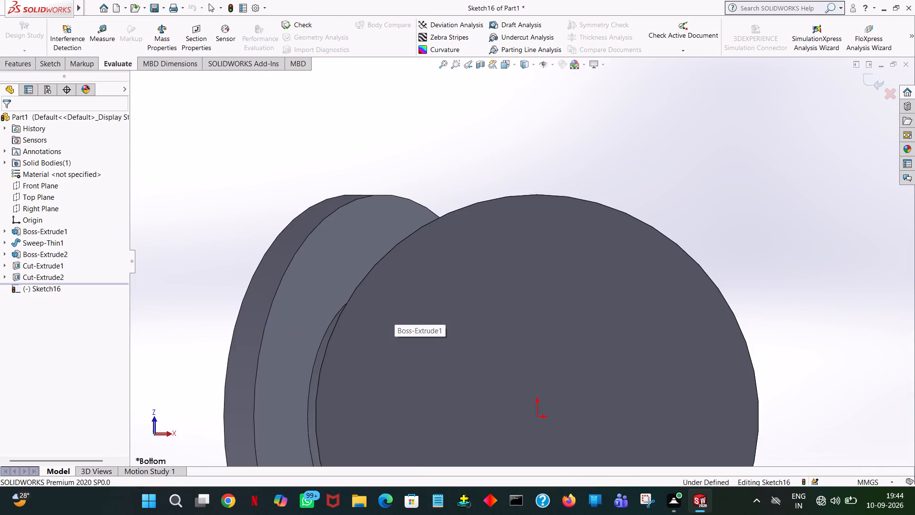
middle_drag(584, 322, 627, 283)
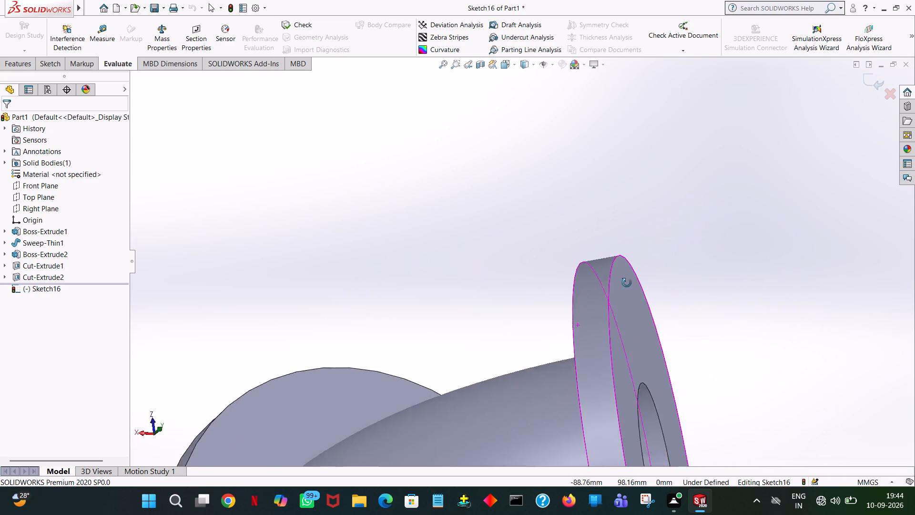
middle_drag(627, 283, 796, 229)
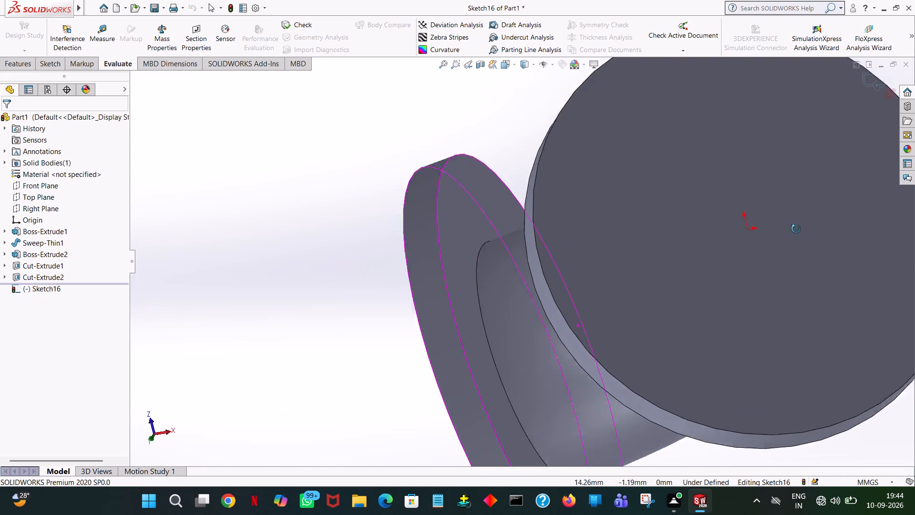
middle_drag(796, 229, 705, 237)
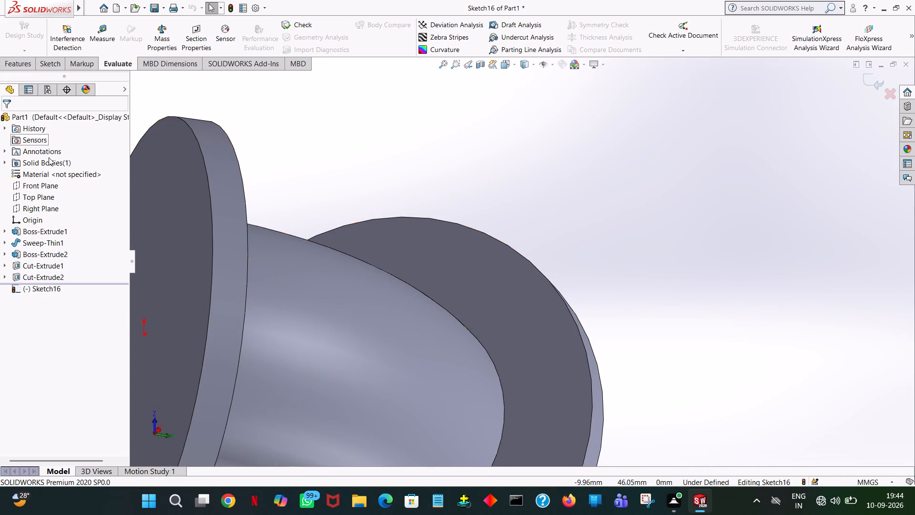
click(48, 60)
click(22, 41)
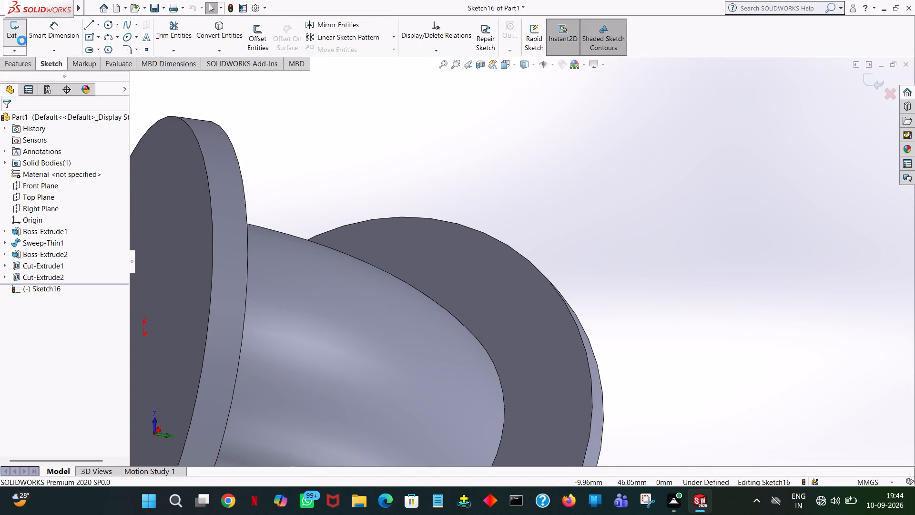
Start an Extruded Boss/Base sketch on the first flange's solid outer face and draw an origin-centred circle with a 25 mm radius.
middle_drag(397, 145, 499, 123)
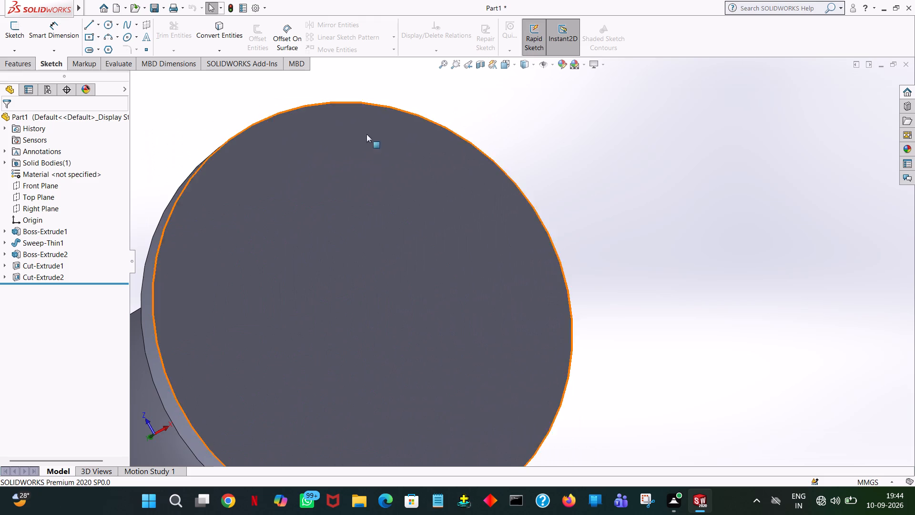
click(15, 61)
click(22, 46)
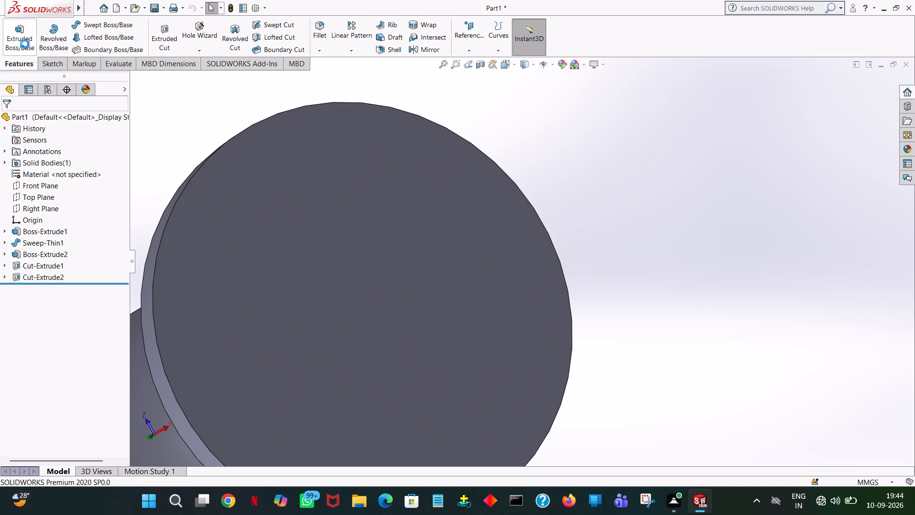
click(346, 246)
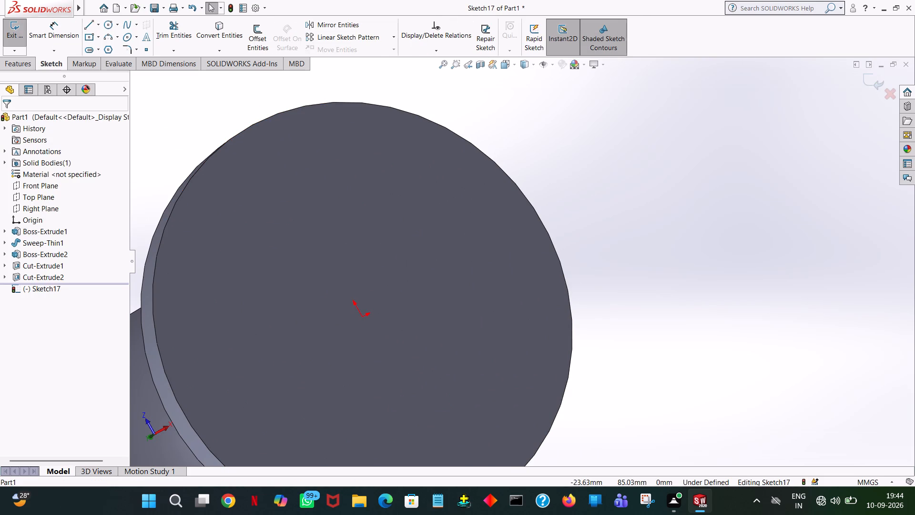
click(103, 26)
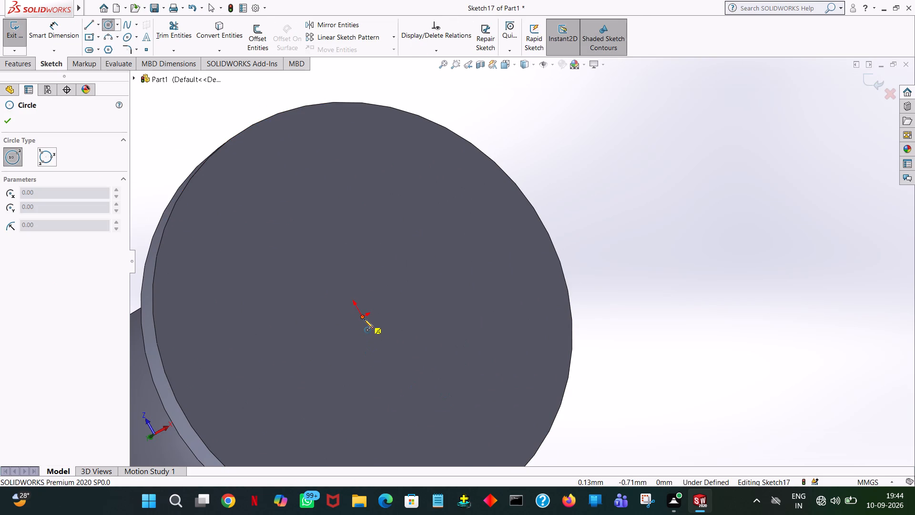
click(364, 319)
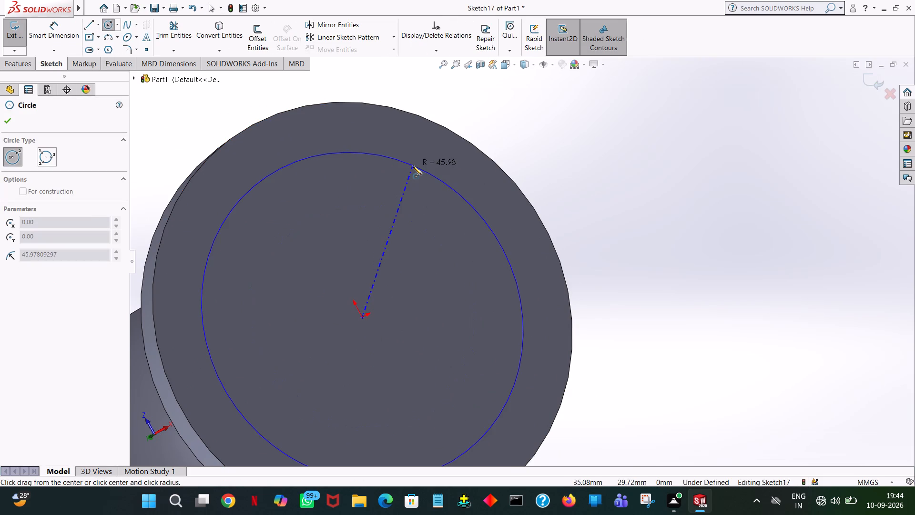
click(413, 165)
text(25)
key(Return)
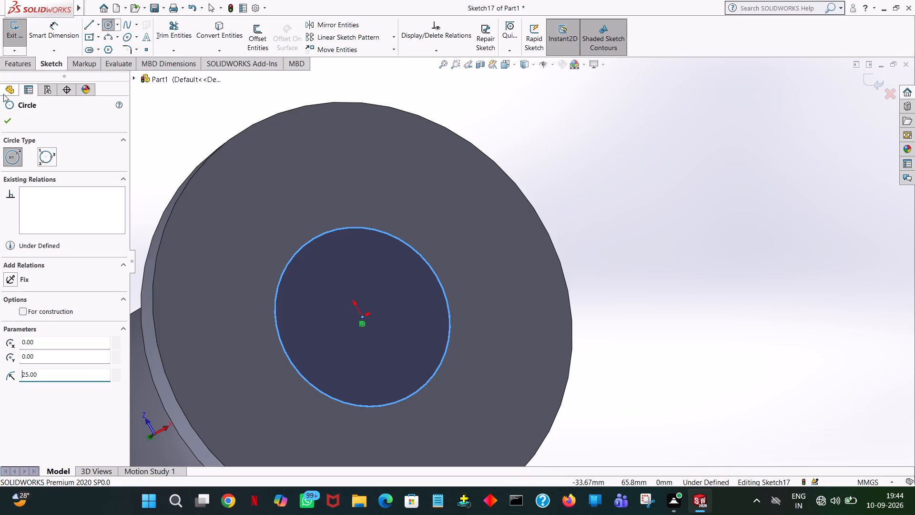
Use Extruded Cut to cut the origin-centred 25 mm radius circle 10 mm blind through the first flange into the pipe bore.
click(3, 122)
click(325, 77)
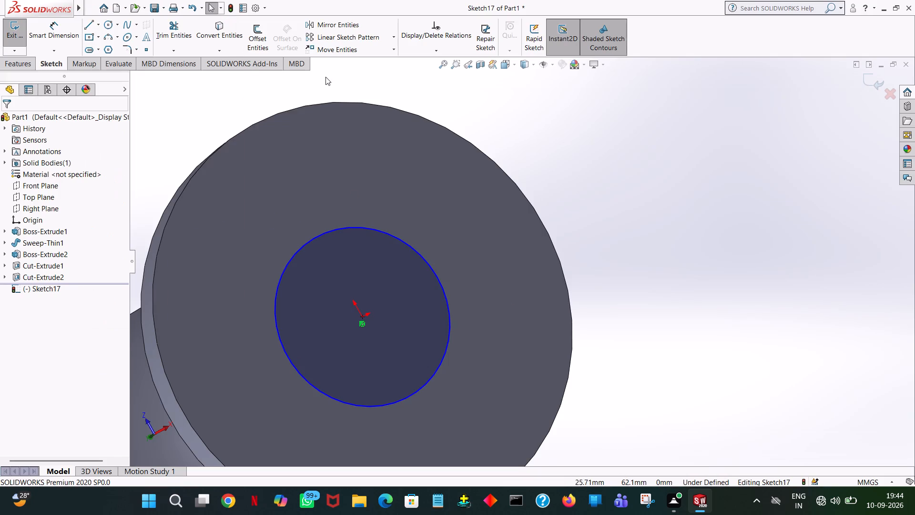
click(11, 64)
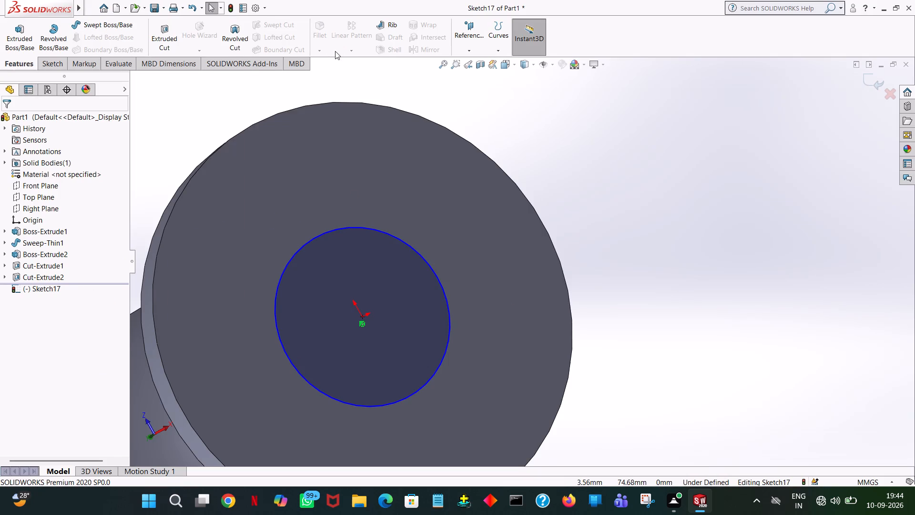
click(169, 46)
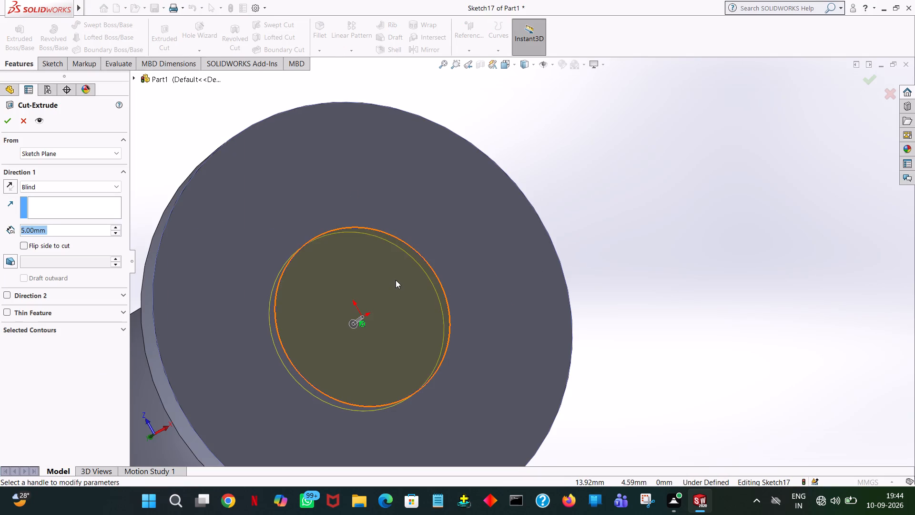
click(396, 280)
middle_drag(641, 289, 725, 298)
double_click(64, 227)
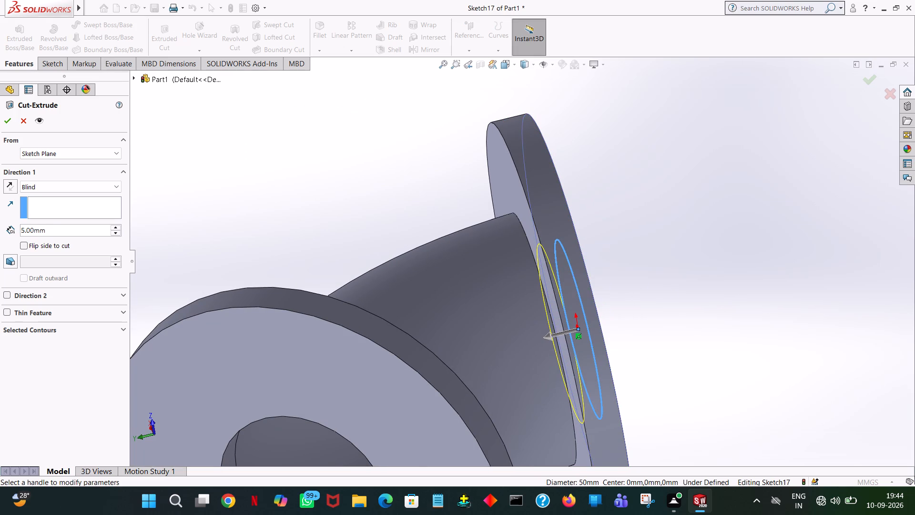
text(10)
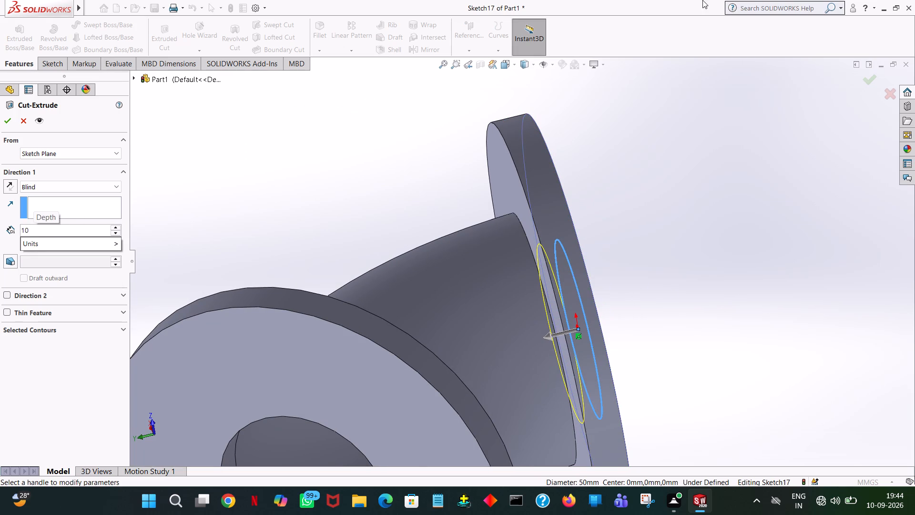
click(363, 168)
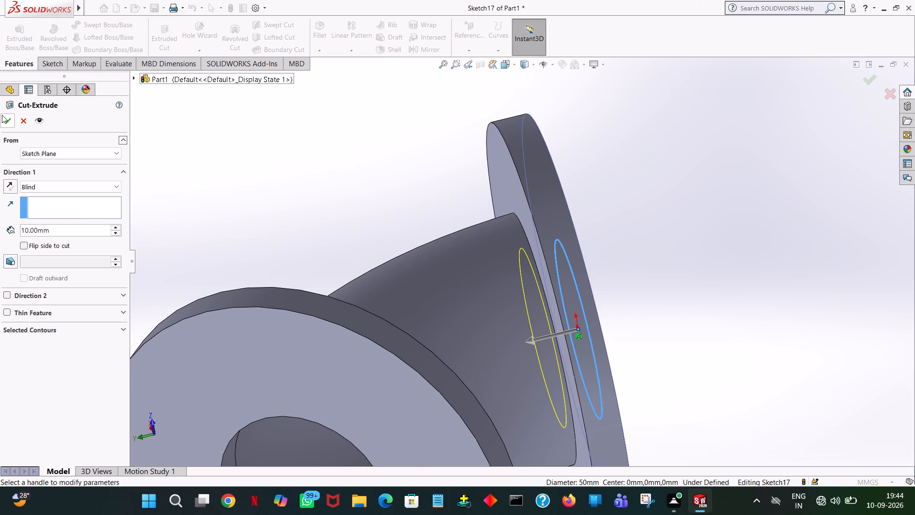
click(4, 115)
Examine the elbow from several angles to check the bore openings through both flanges.
middle_drag(296, 170, 205, 177)
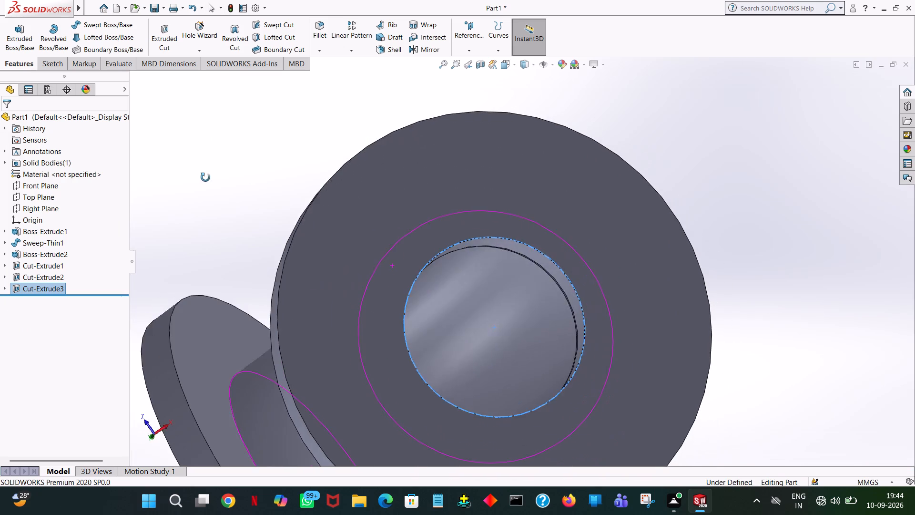
middle_drag(205, 177, 323, 216)
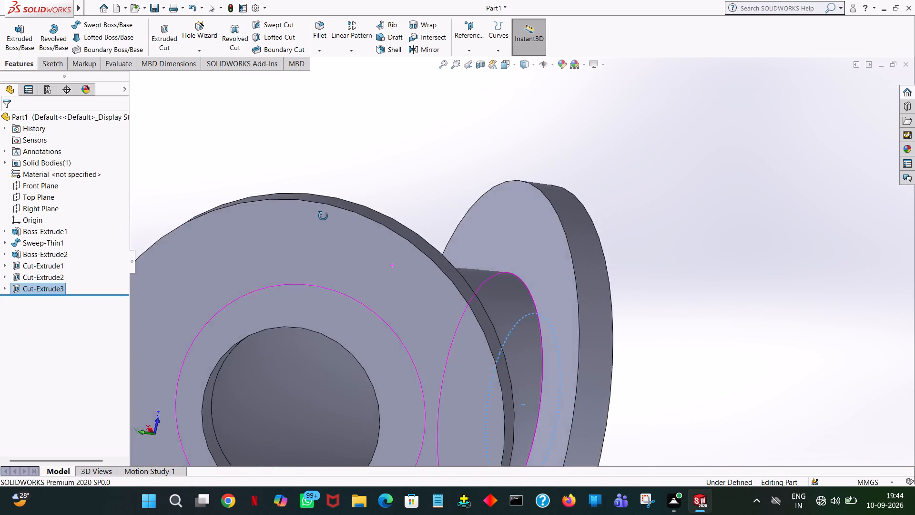
middle_drag(323, 216, 340, 165)
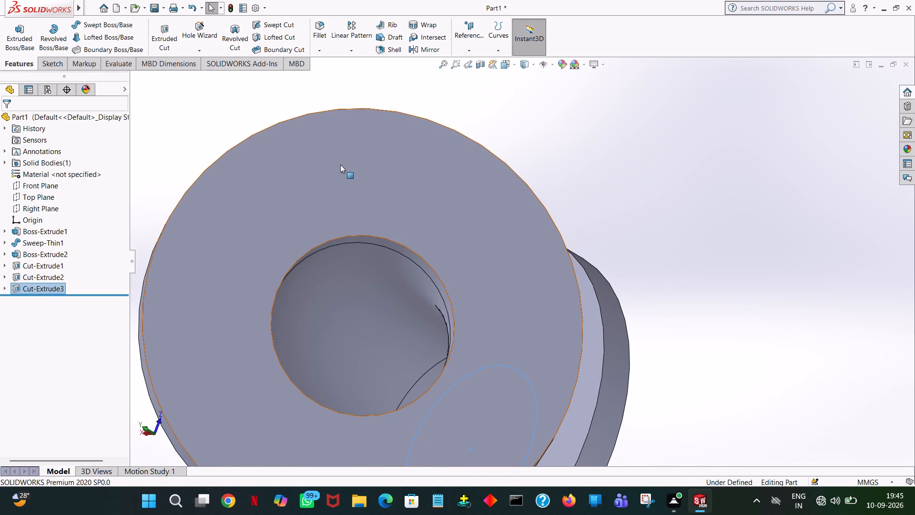
key(ctrl+7)
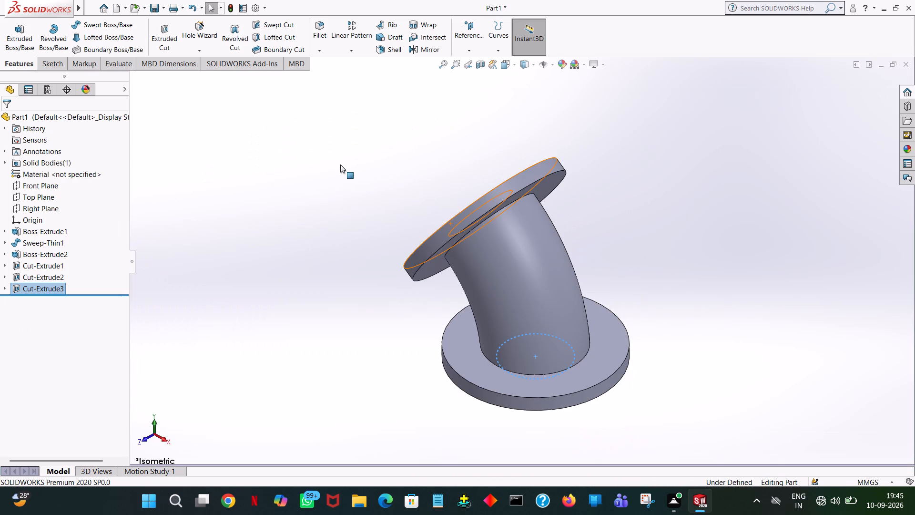
click(626, 298)
middle_drag(643, 393, 660, 385)
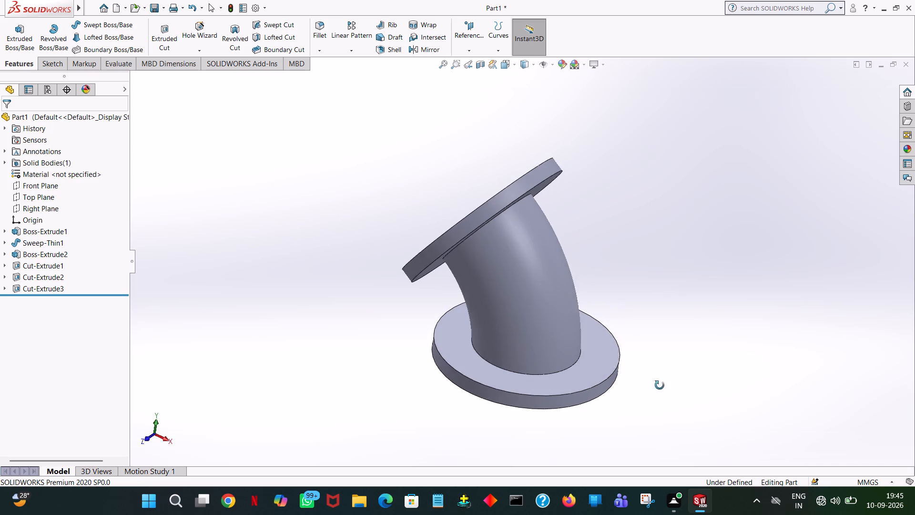
middle_drag(660, 385, 696, 349)
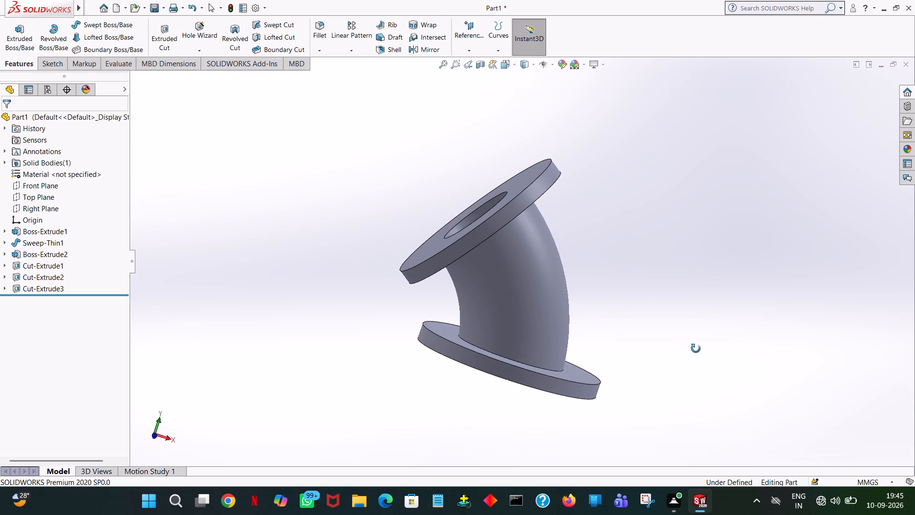
middle_drag(696, 349, 695, 349)
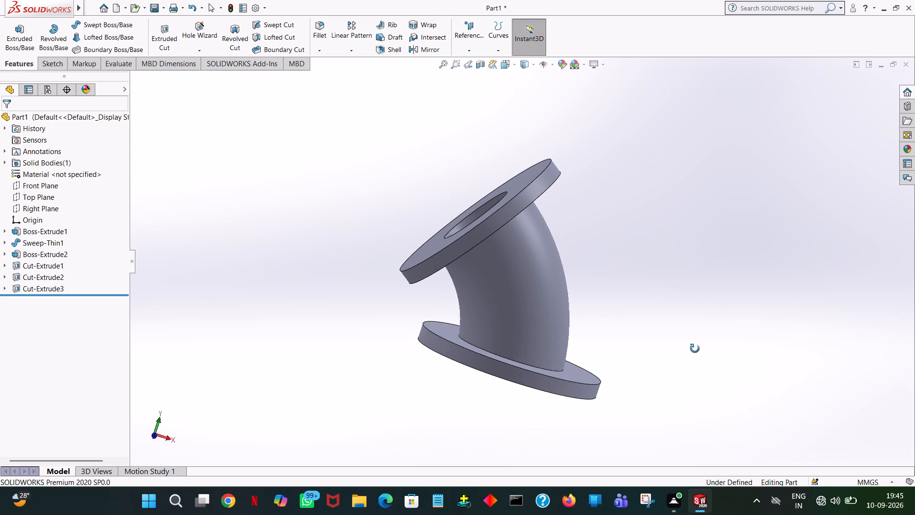
middle_drag(695, 349, 691, 371)
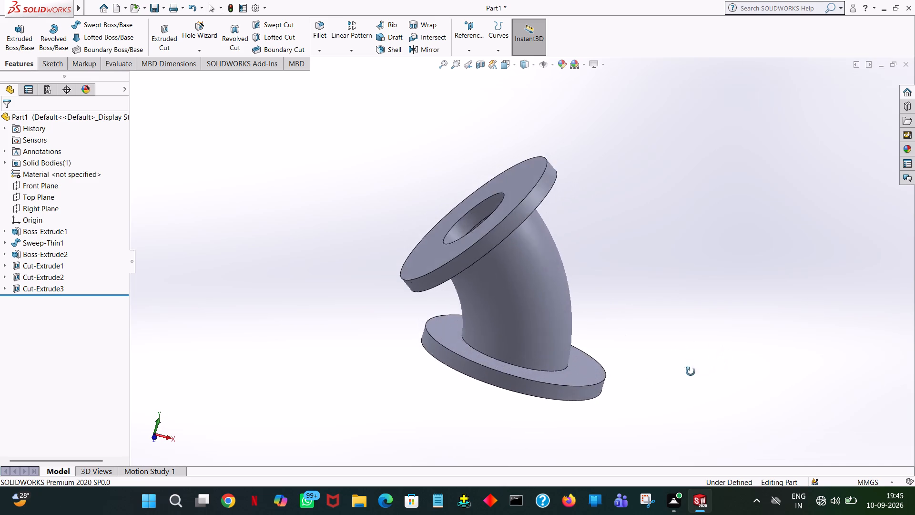
middle_drag(691, 371, 795, 377)
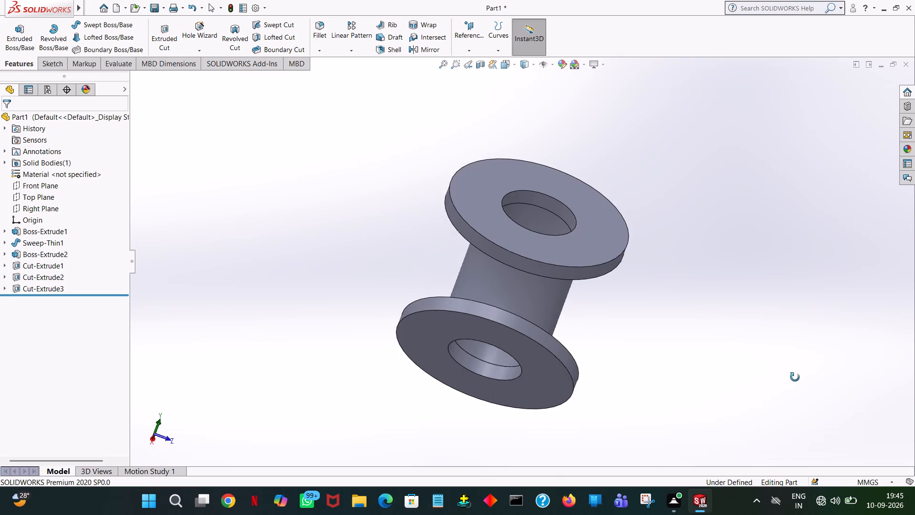
middle_drag(795, 377, 845, 471)
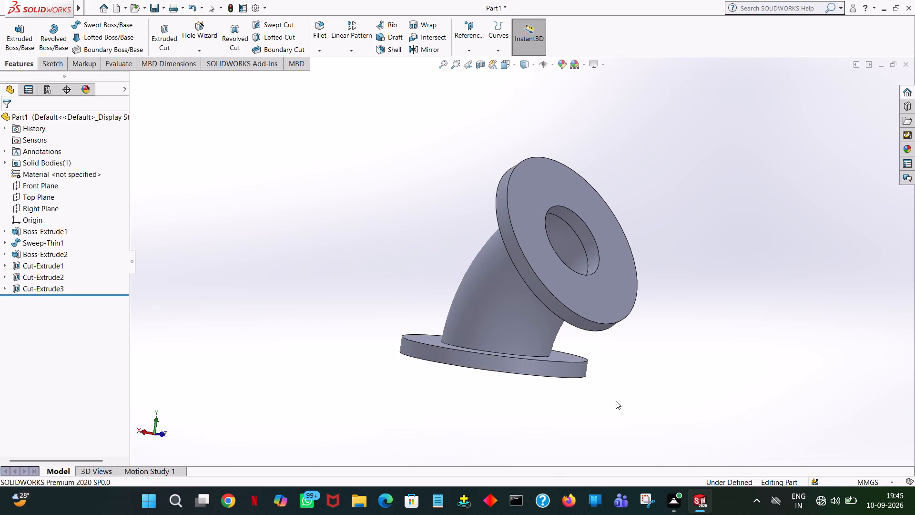
middle_drag(486, 392, 439, 393)
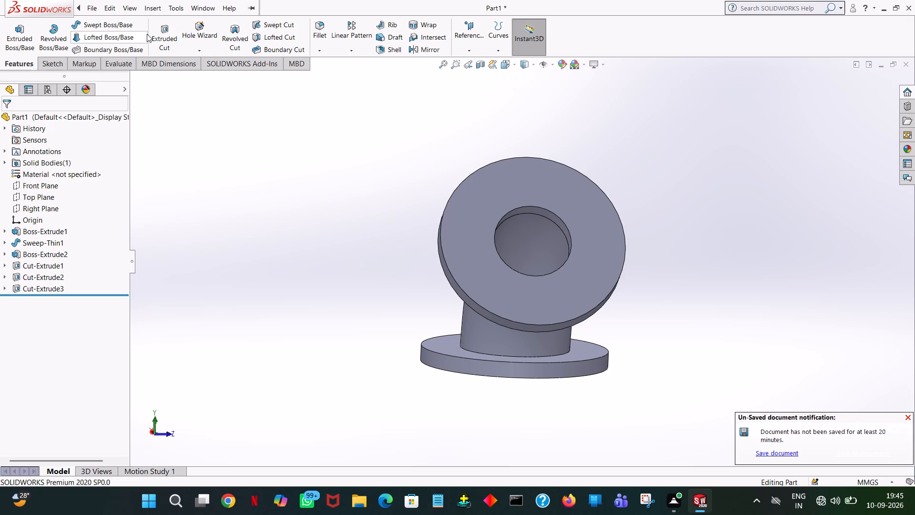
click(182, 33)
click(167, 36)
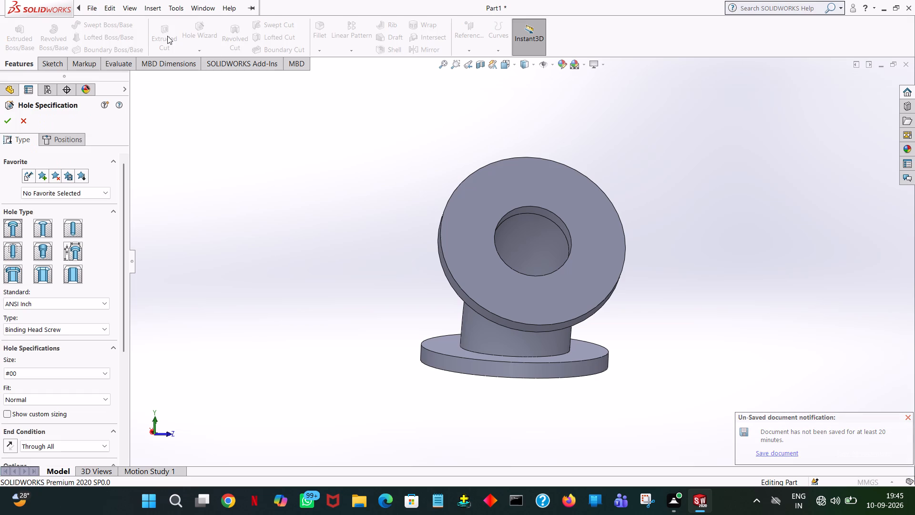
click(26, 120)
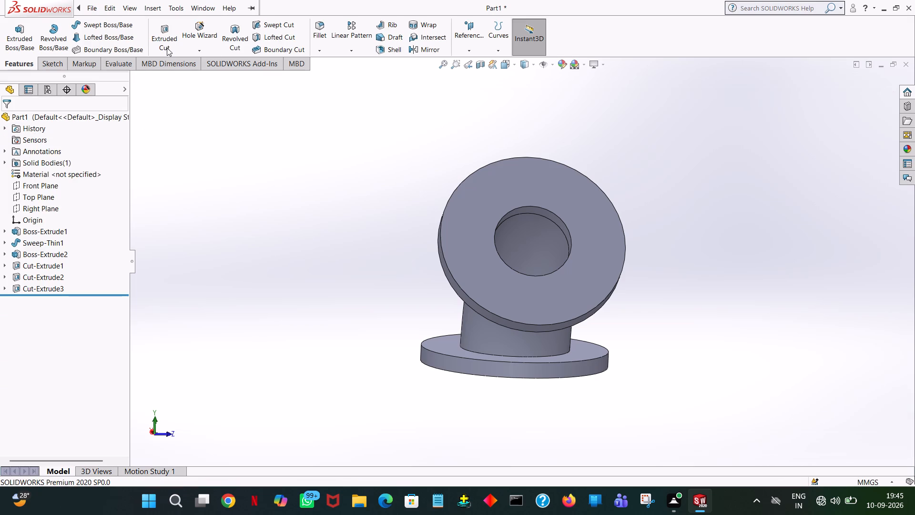
Start an Extruded Cut sketch on the second flange's outer face and draw a 50 mm radius circle concentric with the bore.
click(167, 46)
click(534, 185)
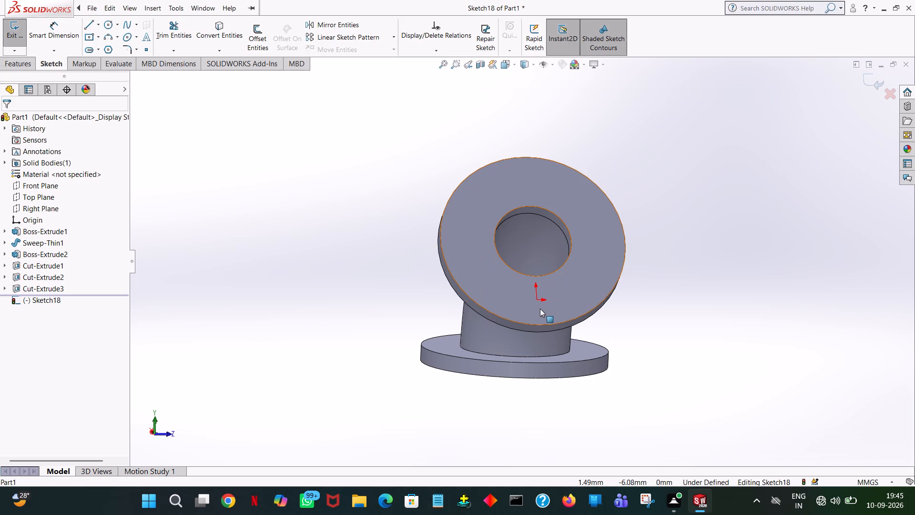
key(space)
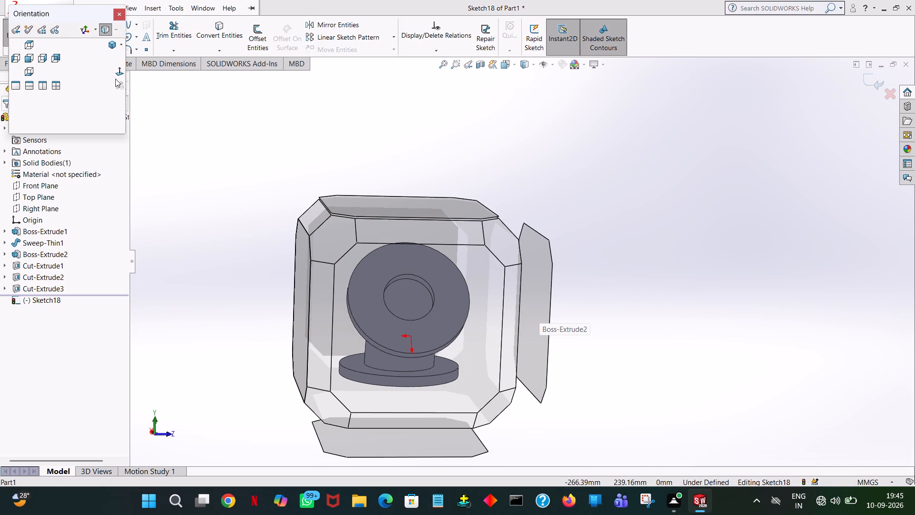
click(115, 75)
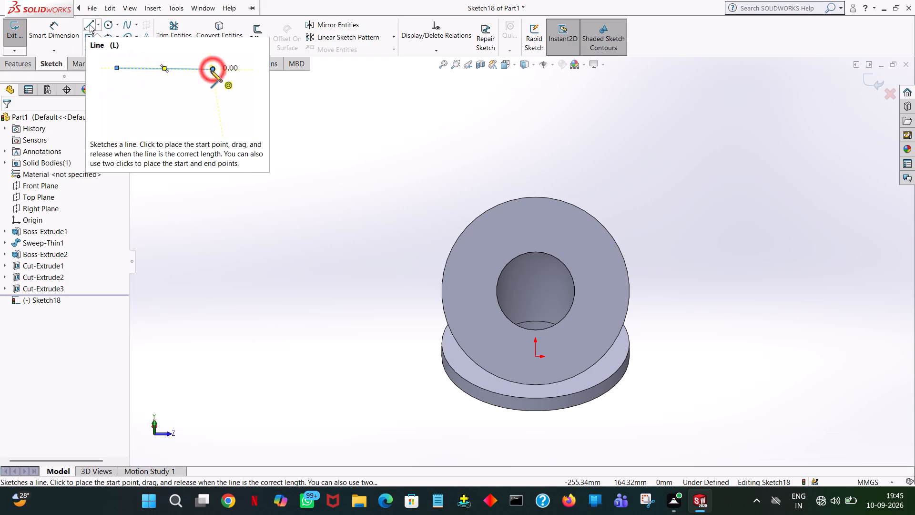
click(106, 27)
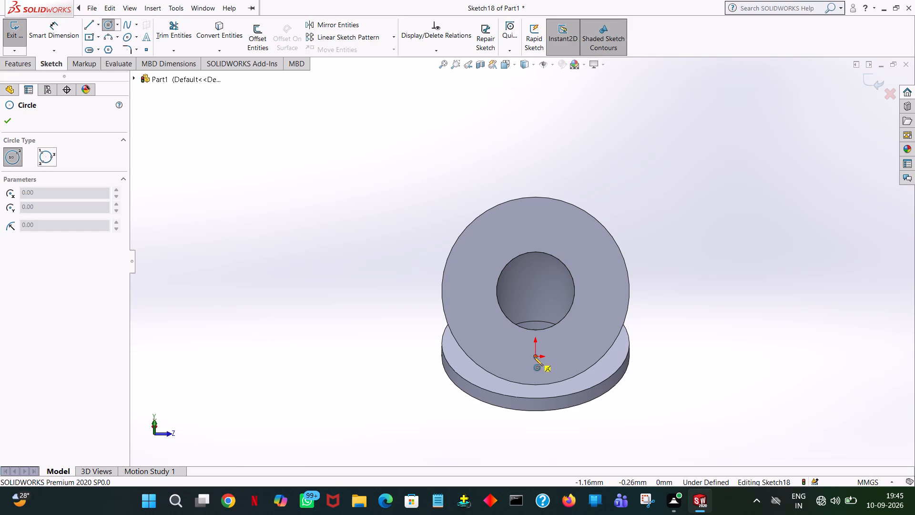
middle_drag(612, 393, 564, 387)
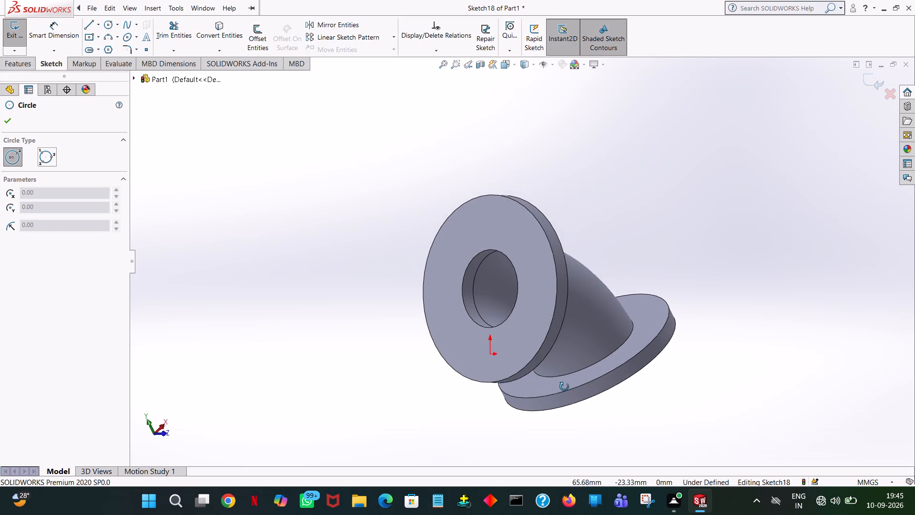
middle_drag(564, 387, 602, 397)
middle_drag(681, 403, 707, 408)
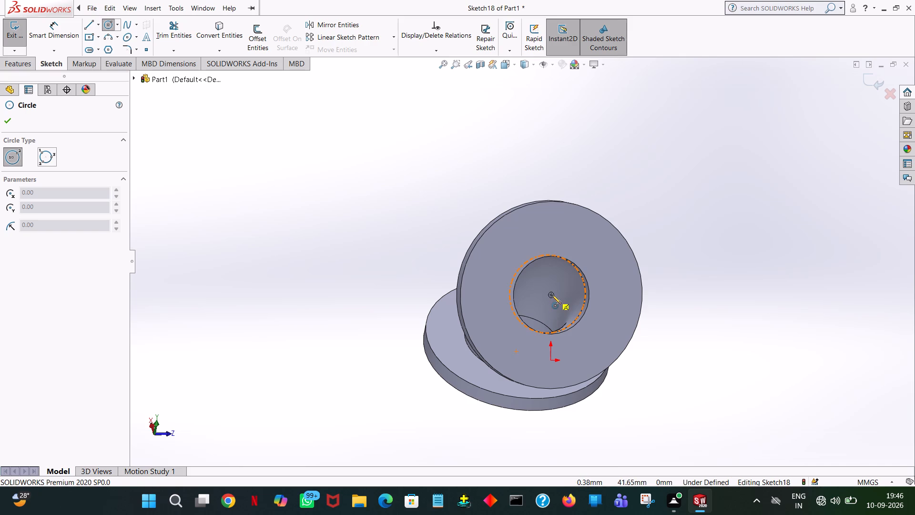
click(551, 295)
click(587, 228)
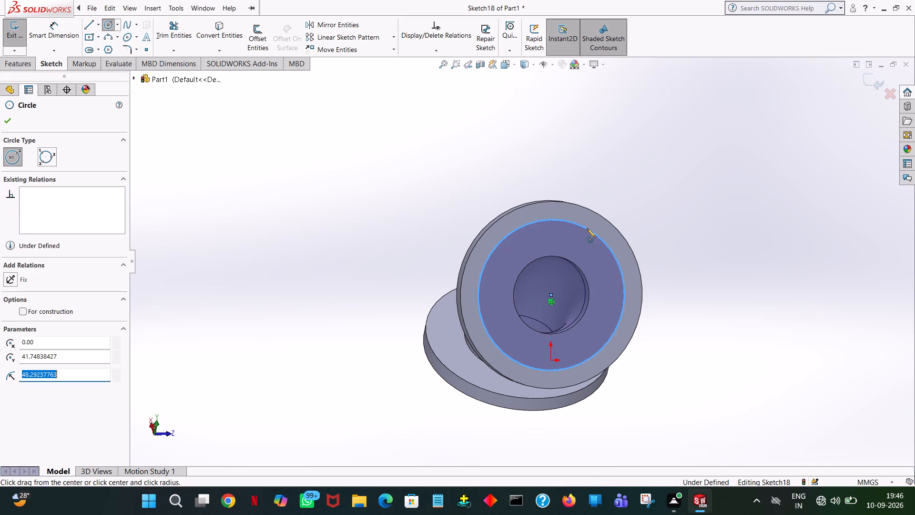
text(50)
key(Return)
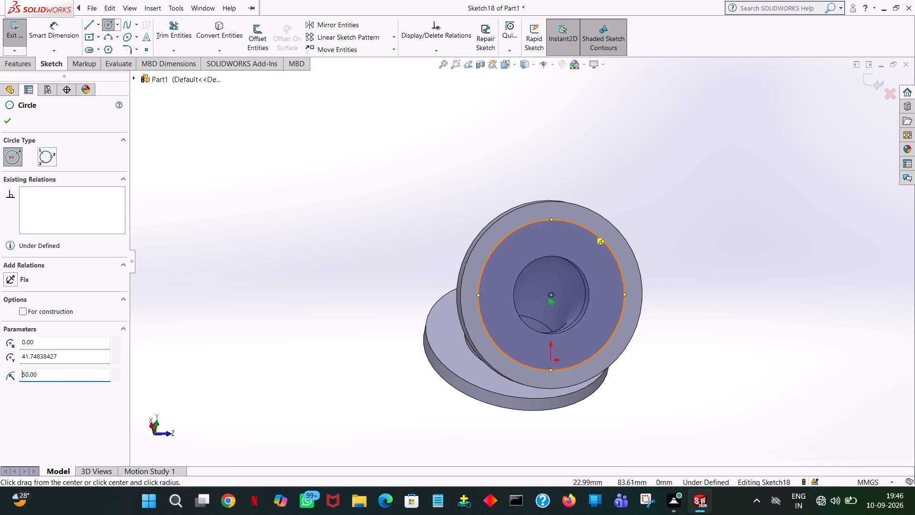
click(4, 126)
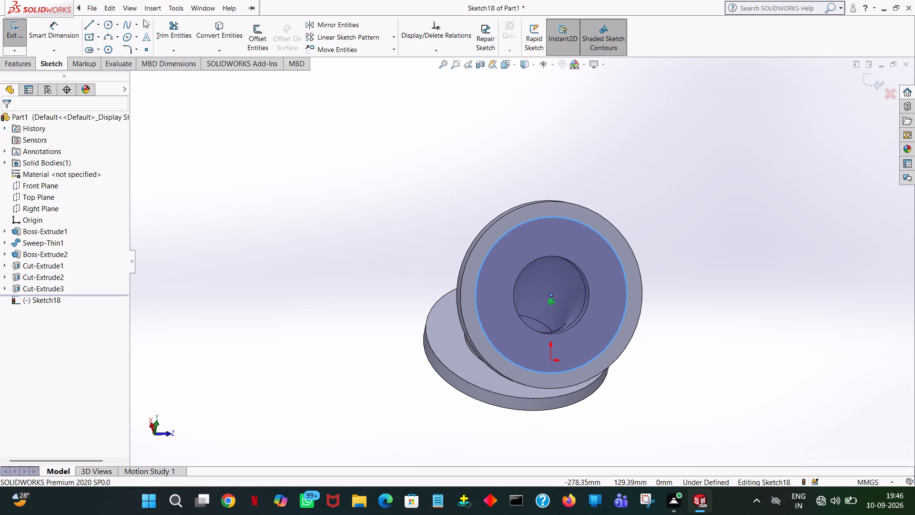
Draw a 4 mm radius bolt-hole circle centred on the top quadrant point of the 50 mm radius circle.
click(89, 25)
click(108, 28)
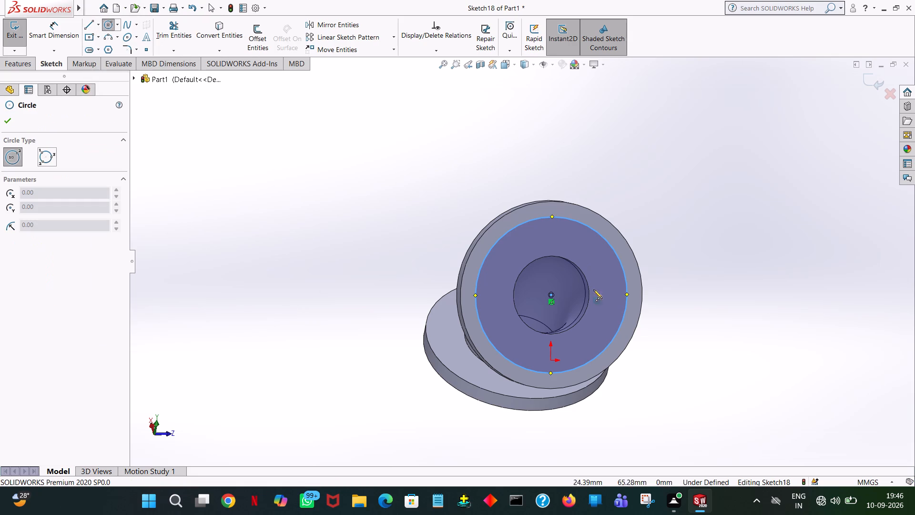
click(552, 216)
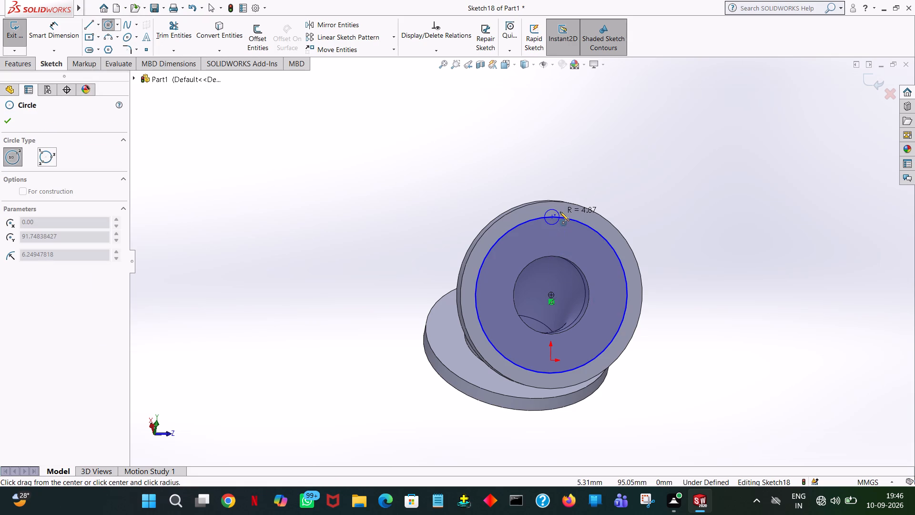
click(560, 212)
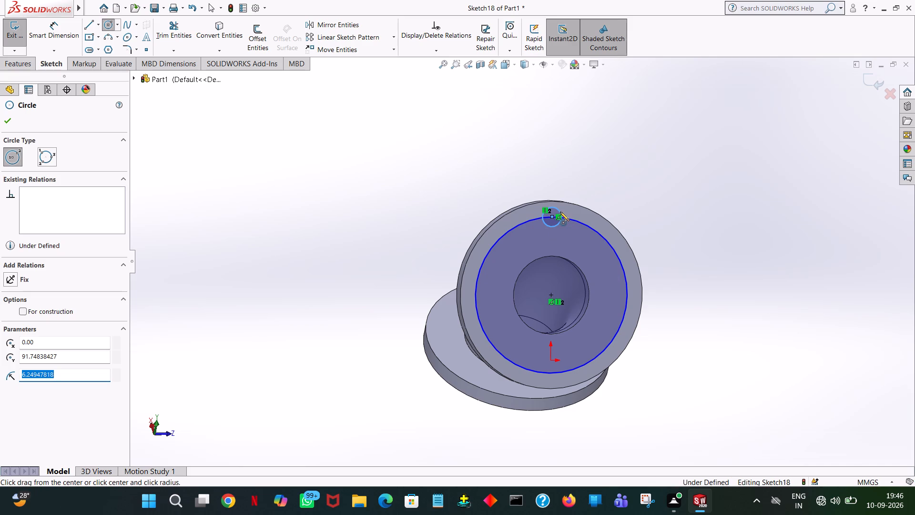
key(4)
key(Return)
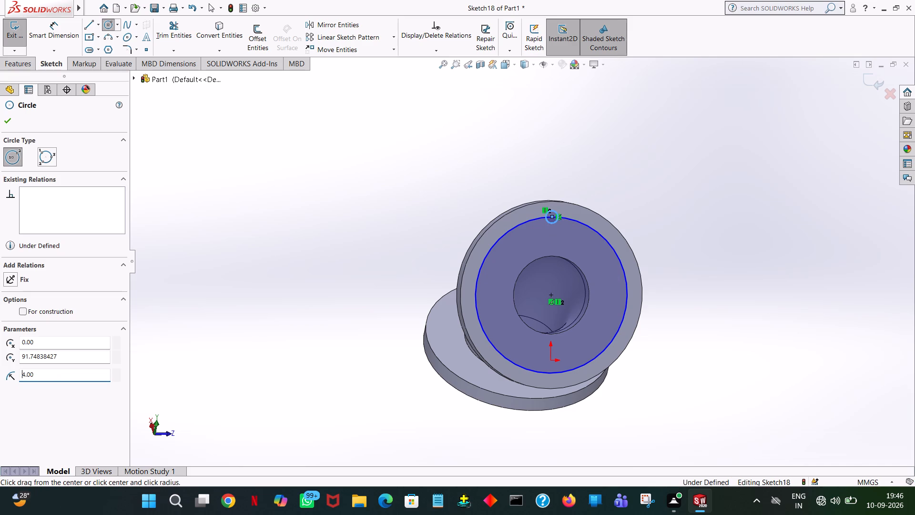
click(9, 123)
click(308, 197)
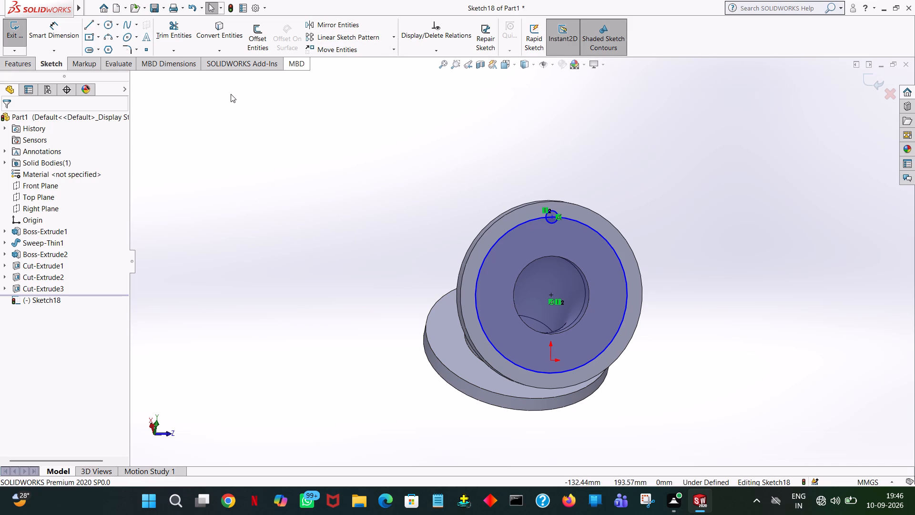
Circular-pattern the 4 mm radius bolt-hole circle into 12 equally spaced instances over 360° about the centre of the 50 mm radius circle.
click(392, 39)
click(364, 59)
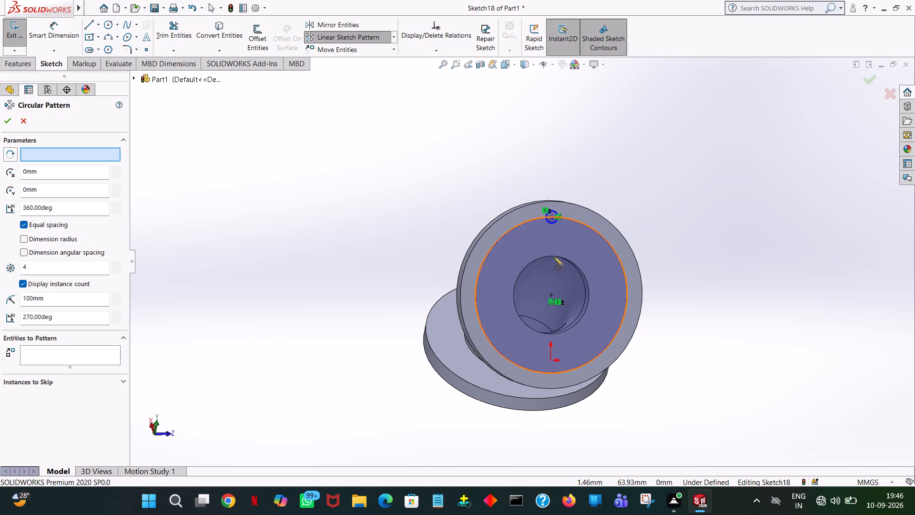
click(552, 222)
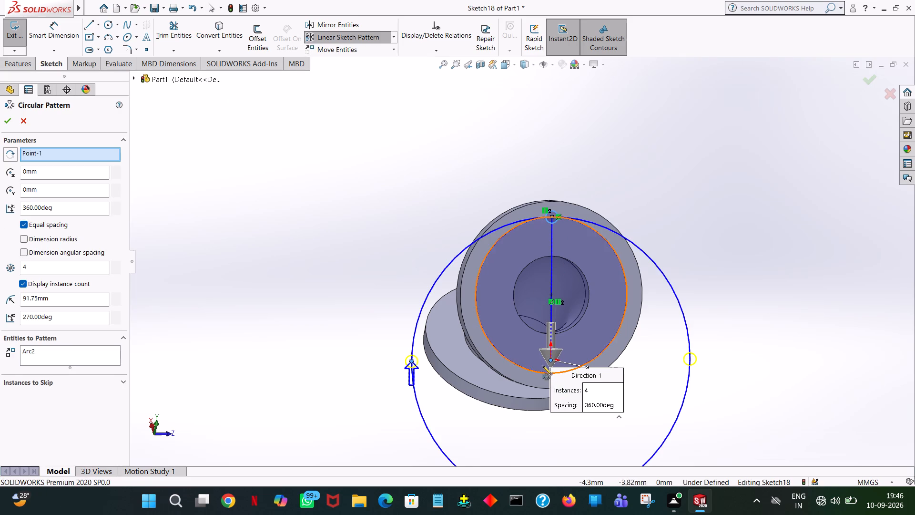
click(492, 249)
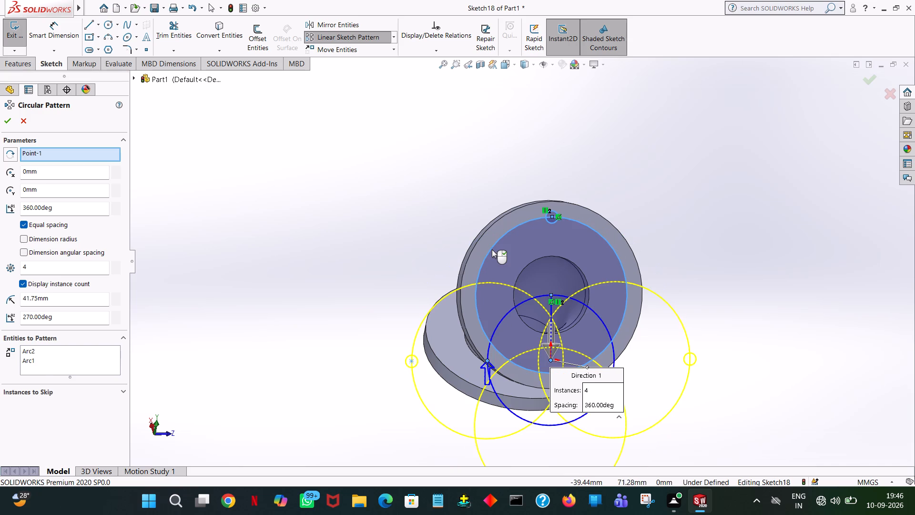
click(492, 249)
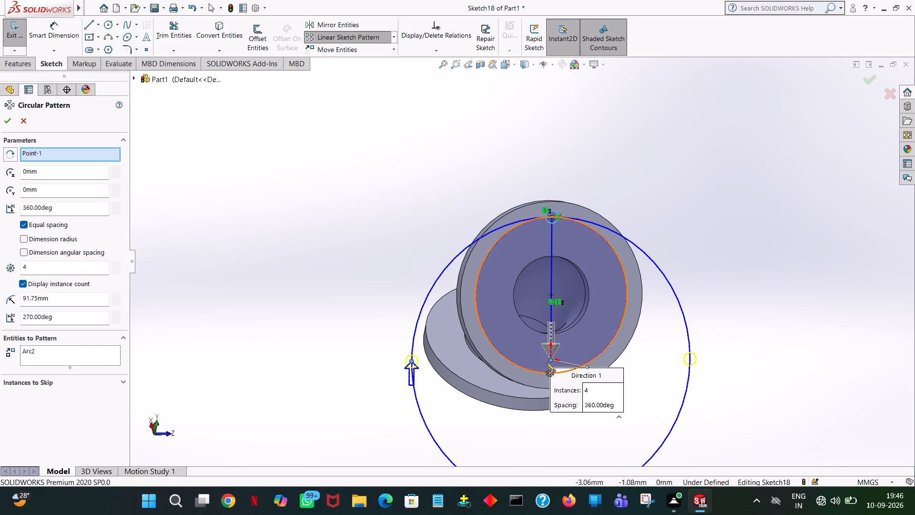
click(82, 157)
right_click(82, 157)
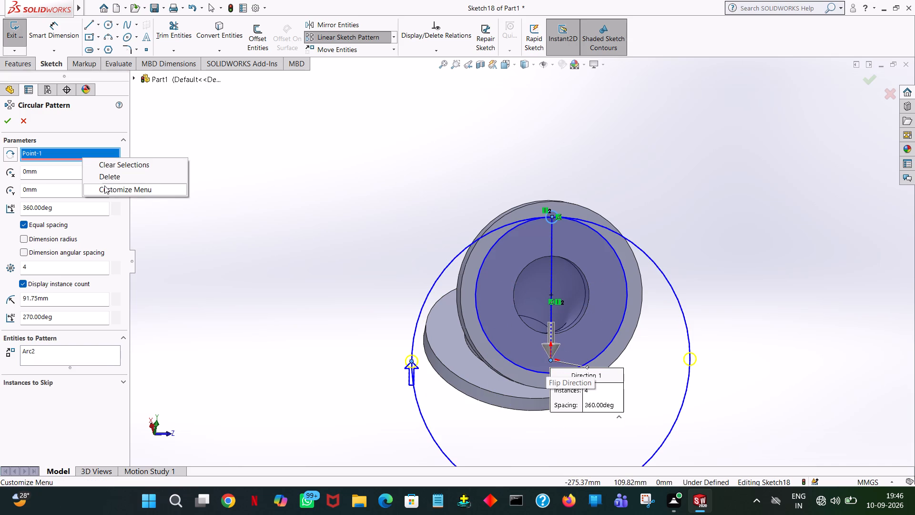
click(122, 165)
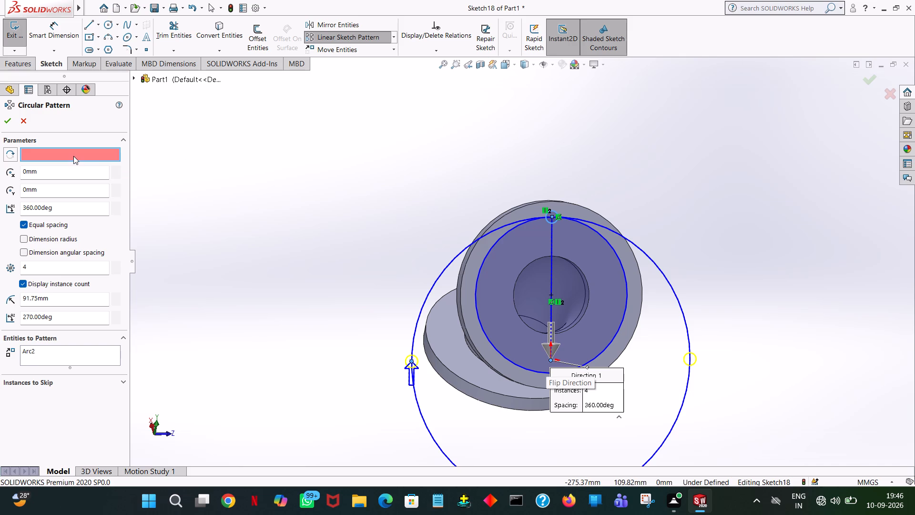
click(73, 155)
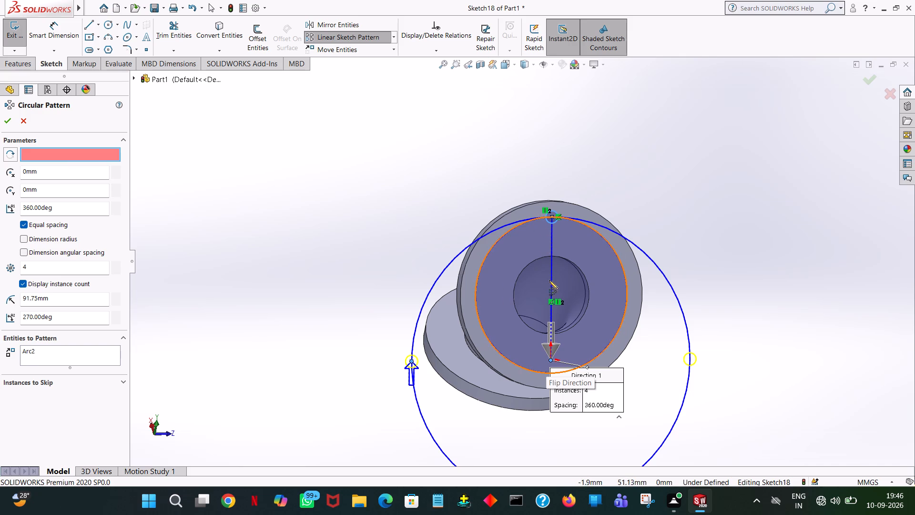
click(551, 294)
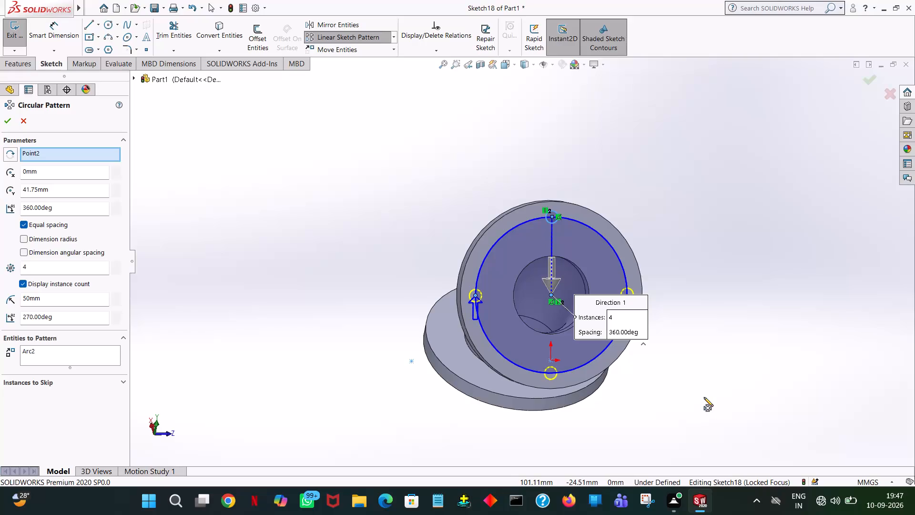
double_click(49, 268)
text(12)
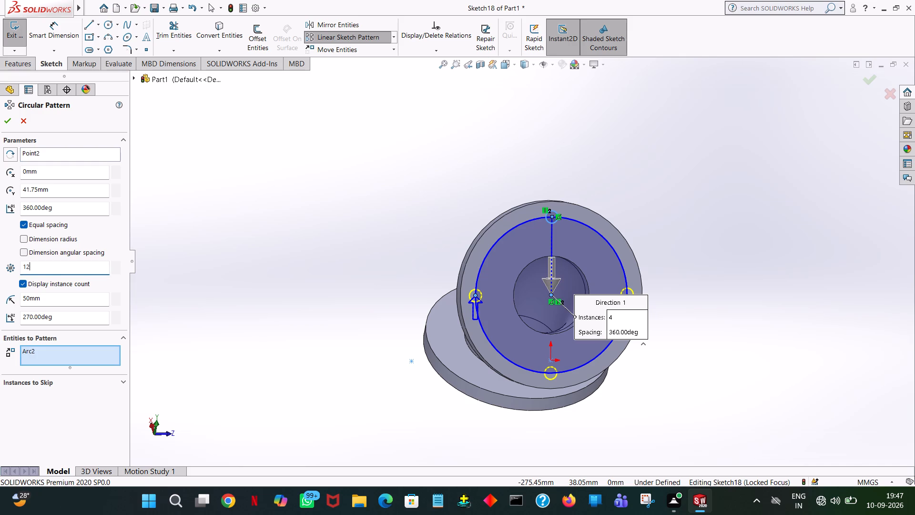
click(225, 284)
click(2, 117)
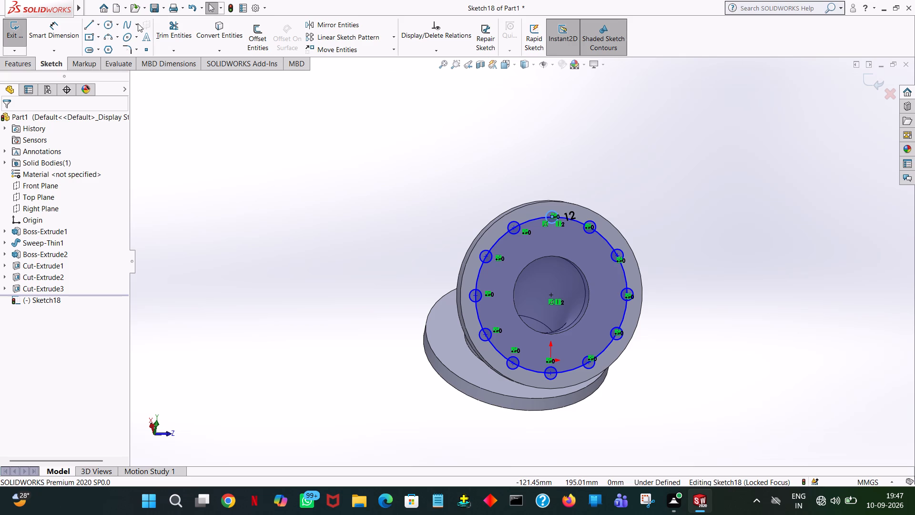
Trim away the arcs of the 50 mm radius circle that run between the twelve bolt-hole circles.
click(183, 26)
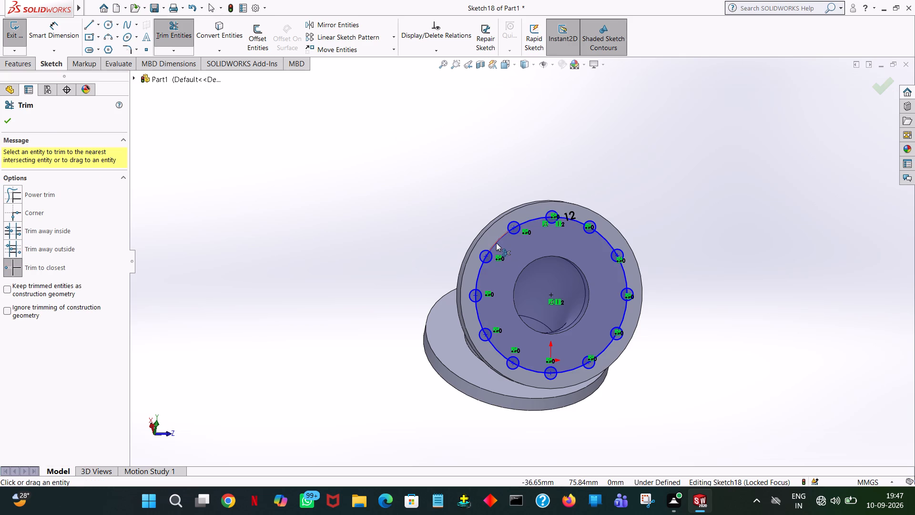
click(539, 226)
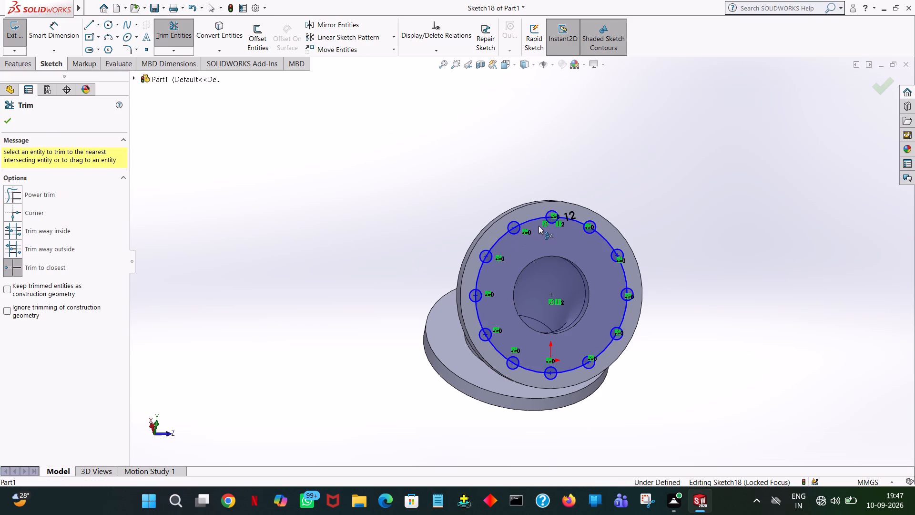
click(535, 222)
click(534, 219)
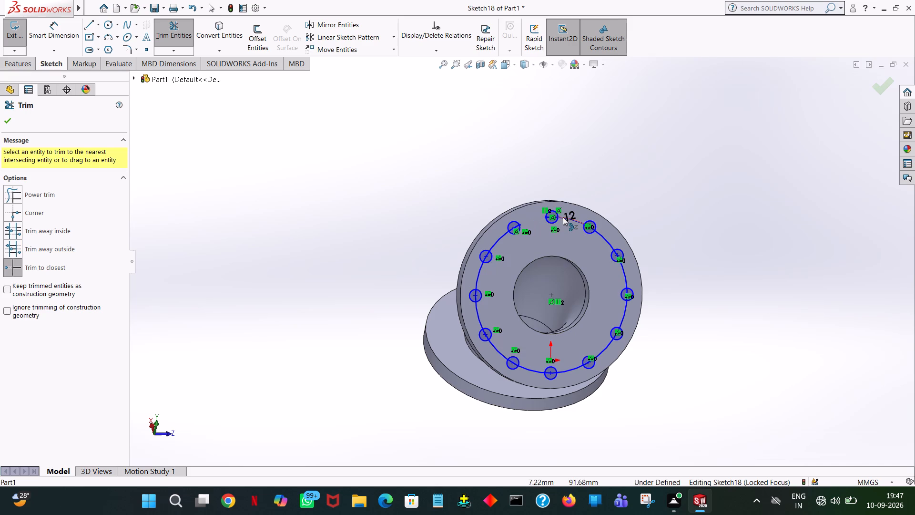
click(564, 217)
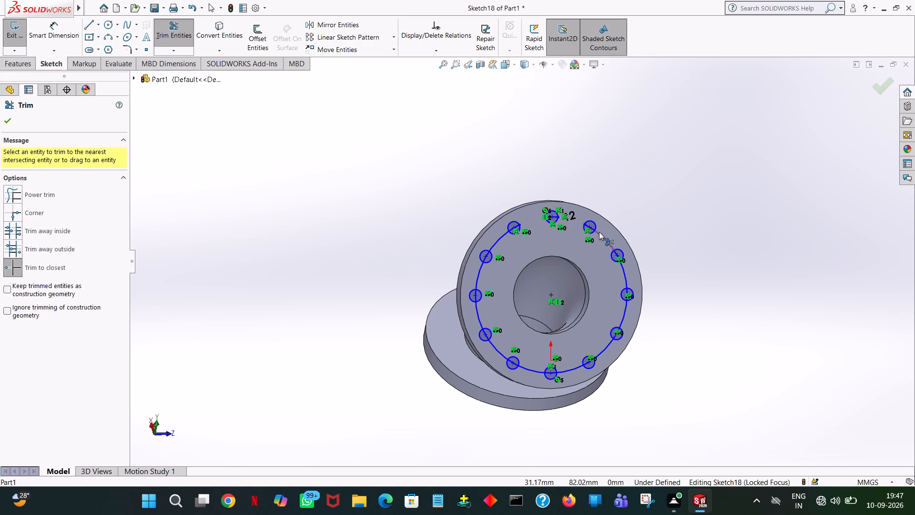
click(599, 232)
click(625, 272)
click(626, 311)
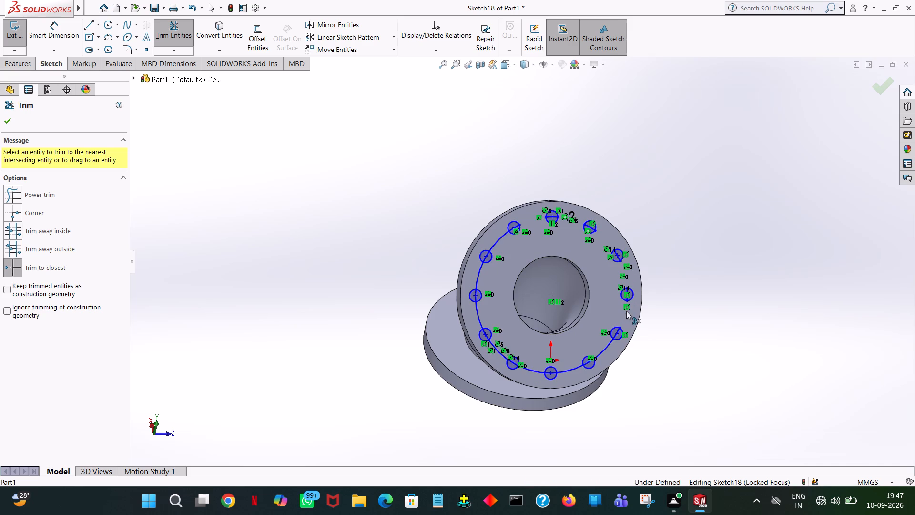
click(603, 351)
click(571, 368)
click(528, 371)
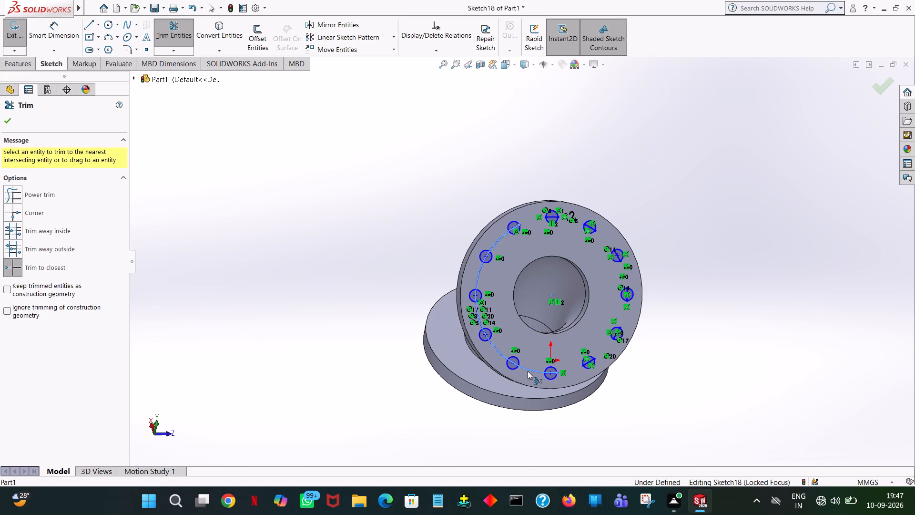
click(501, 353)
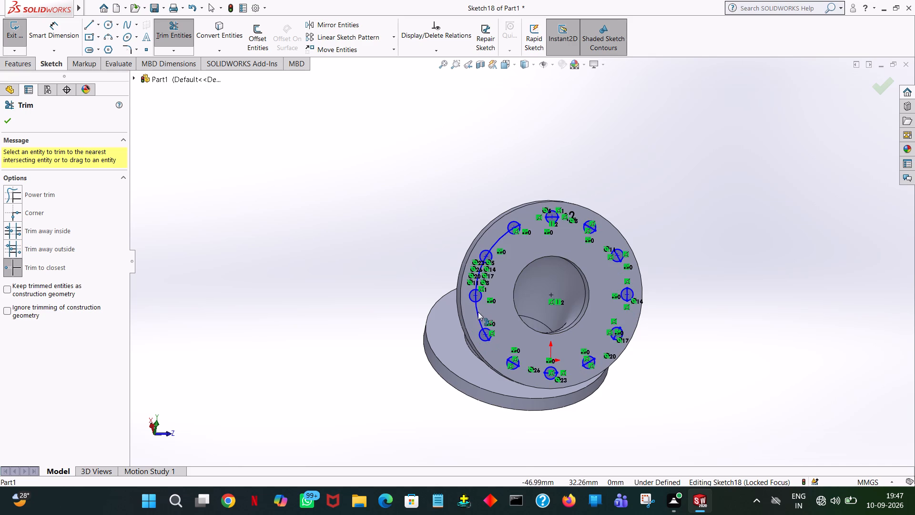
click(478, 312)
click(475, 278)
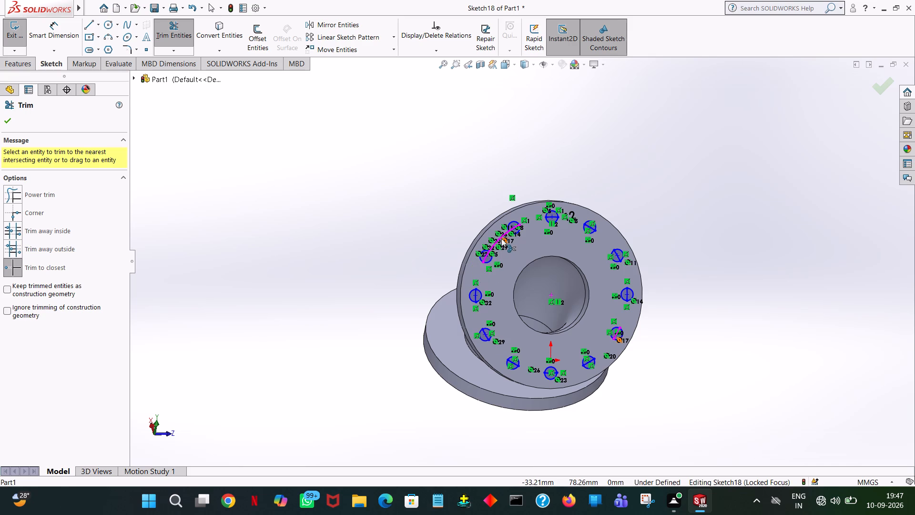
click(501, 238)
click(500, 238)
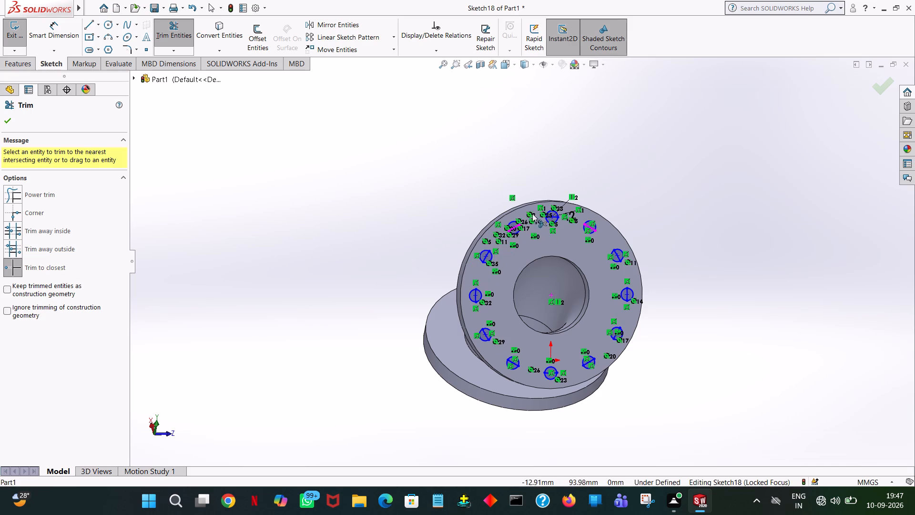
click(536, 217)
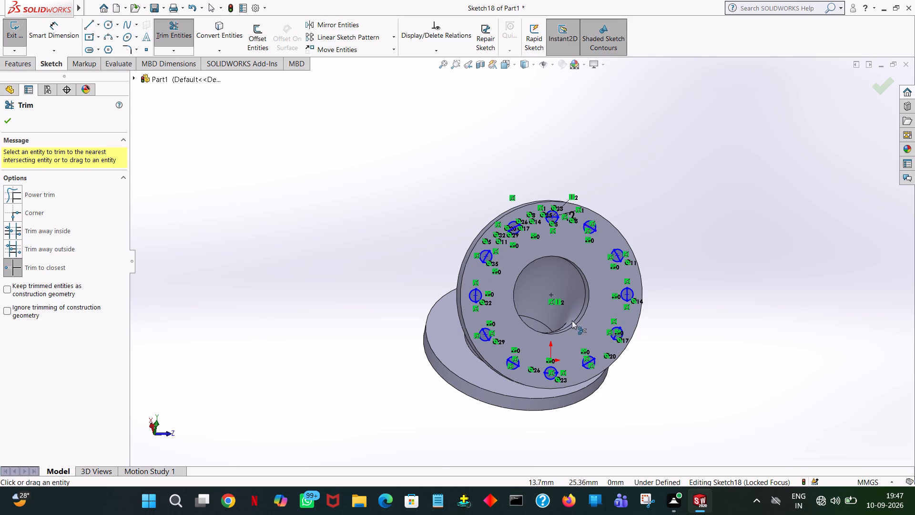
Trim the leftover segments of the 50 mm radius circle inside the bolt-hole circles, leaving only the twelve hole outlines.
ctrl+scroll(573, 308, down, 5)
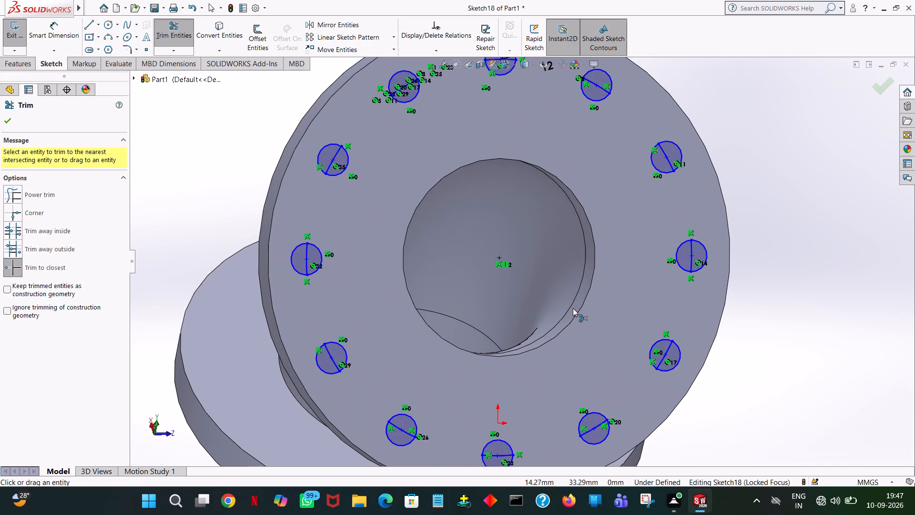
click(665, 154)
click(693, 257)
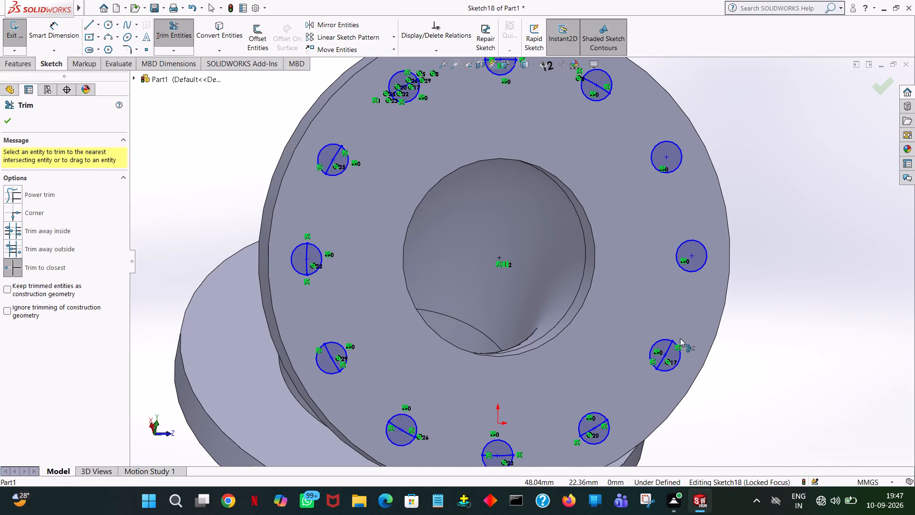
click(665, 358)
click(591, 430)
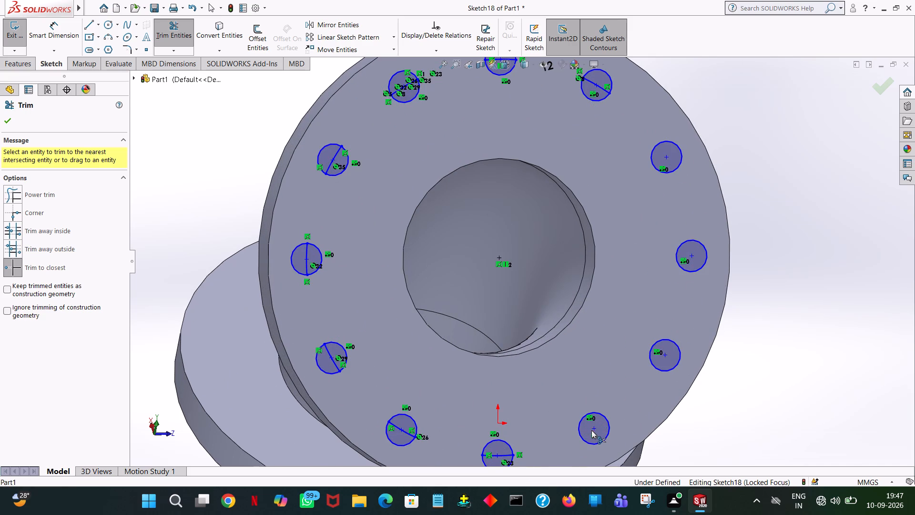
click(501, 455)
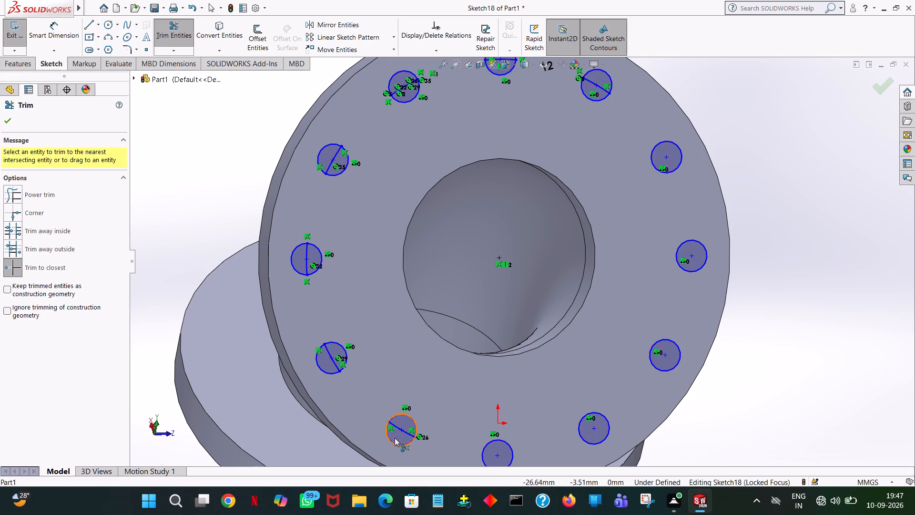
click(396, 428)
click(334, 365)
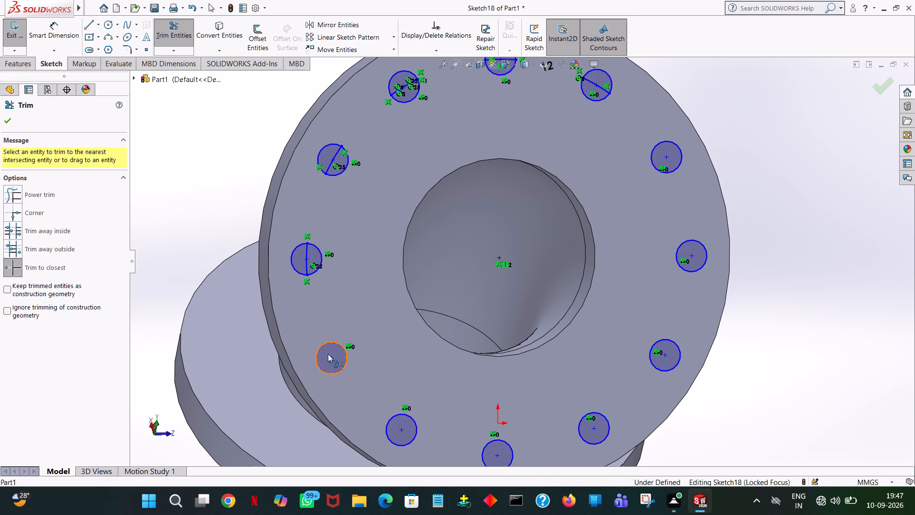
click(305, 258)
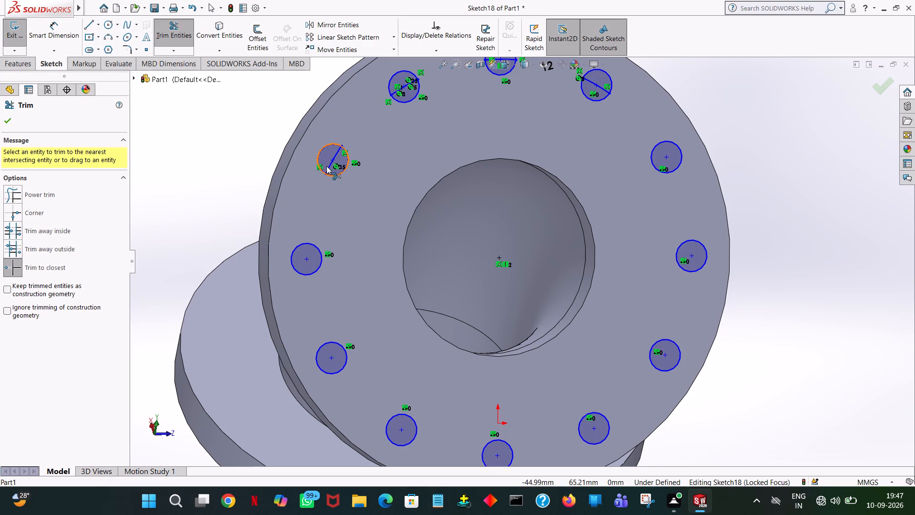
click(326, 166)
click(328, 165)
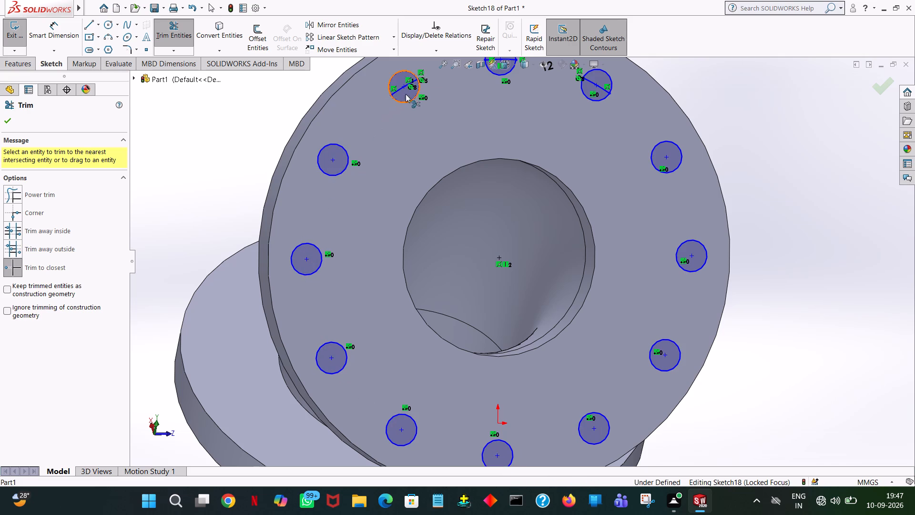
click(399, 88)
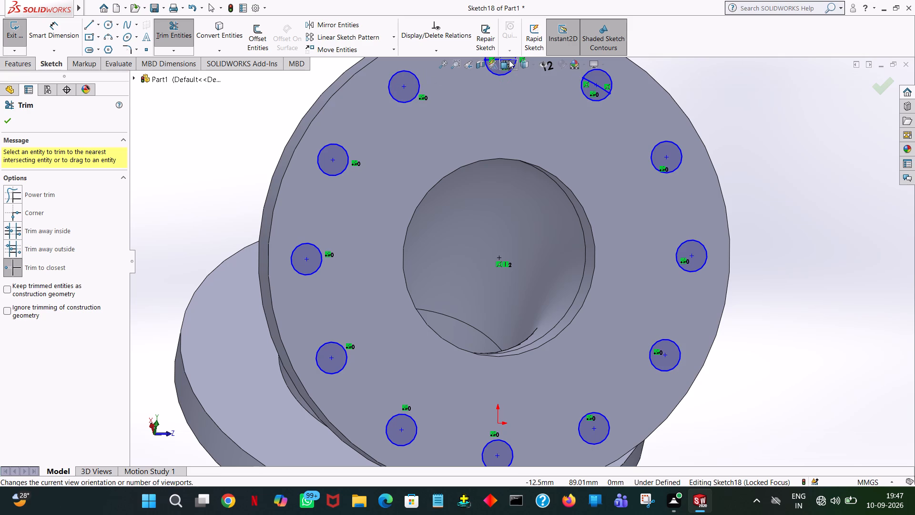
click(589, 78)
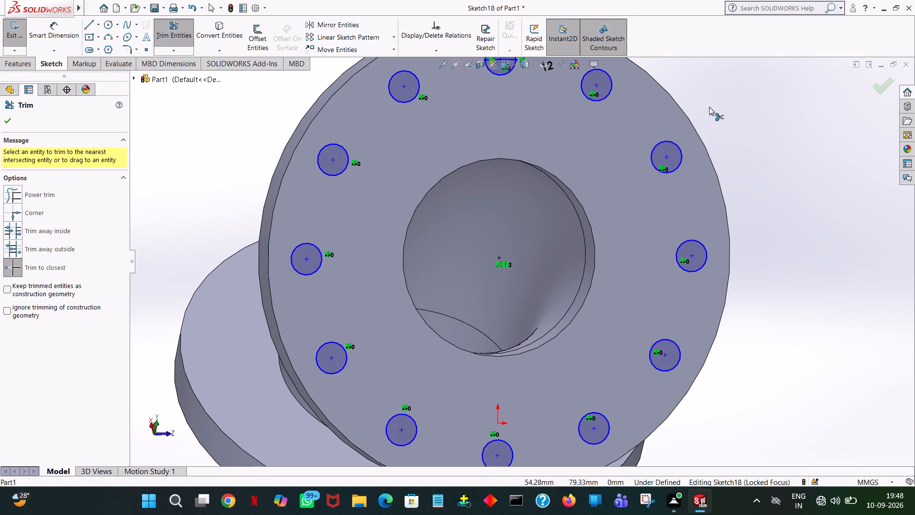
middle_drag(713, 110, 731, 154)
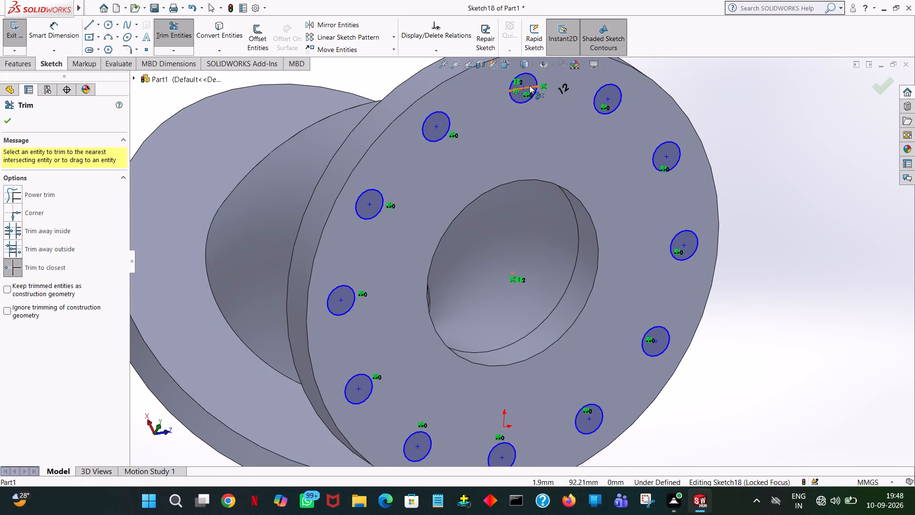
click(529, 85)
click(767, 107)
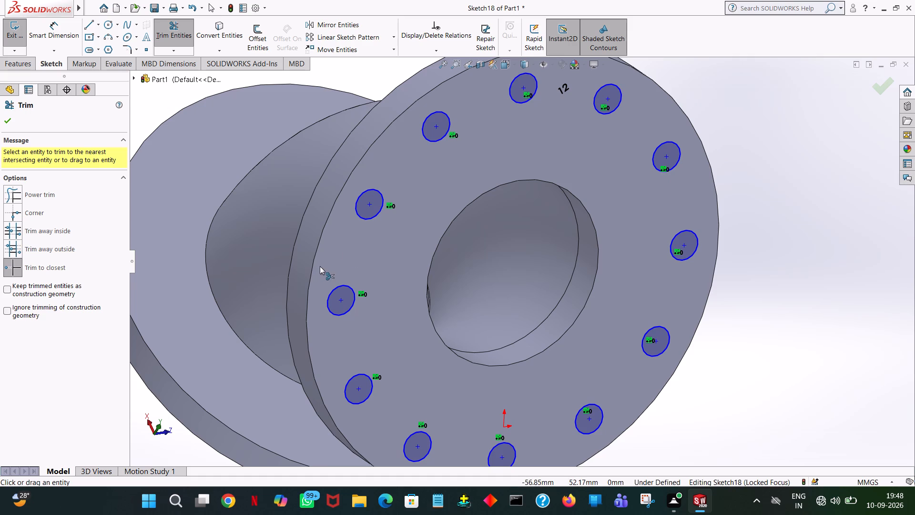
click(3, 122)
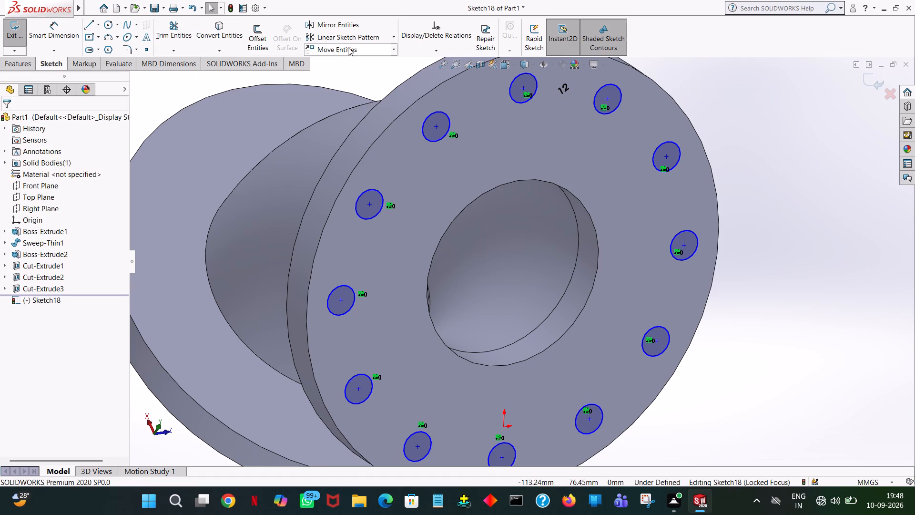
Use Extruded Cut to cut the twelve bolt-hole circles 10 mm blind into the second flange.
click(31, 68)
click(160, 46)
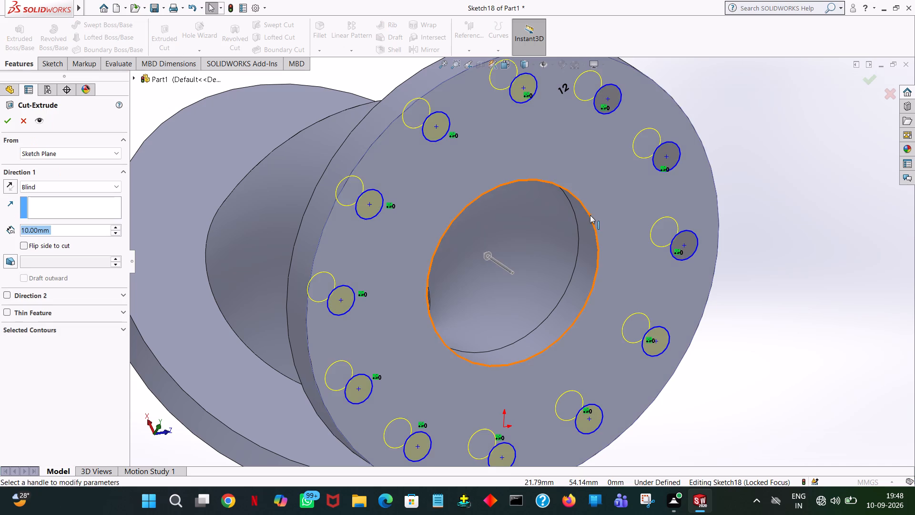
click(0, 120)
click(3, 120)
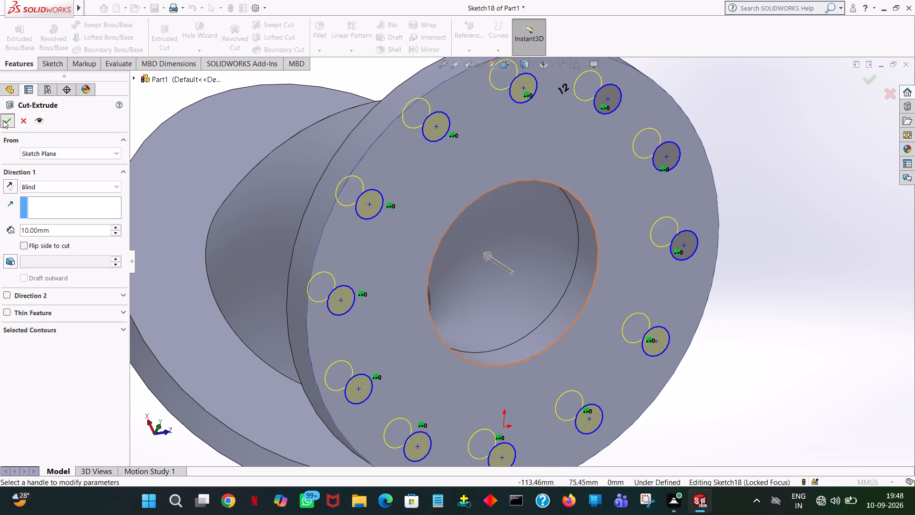
click(764, 185)
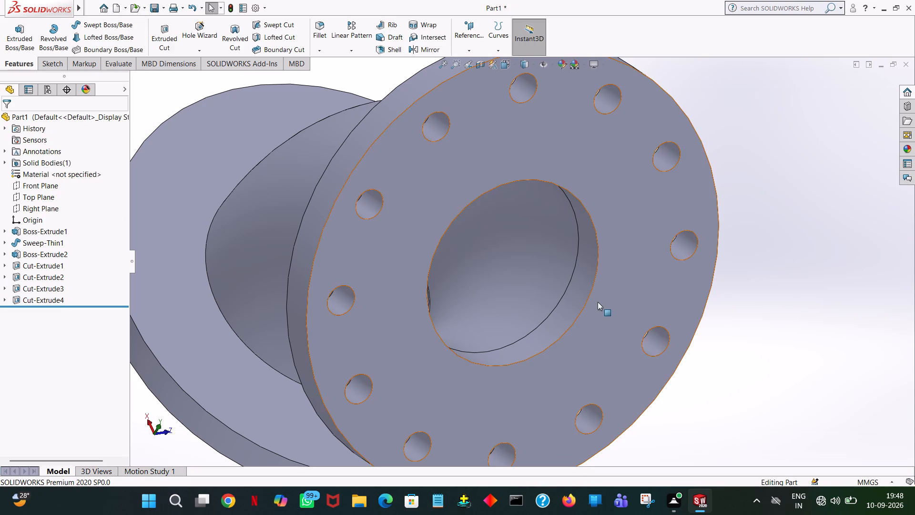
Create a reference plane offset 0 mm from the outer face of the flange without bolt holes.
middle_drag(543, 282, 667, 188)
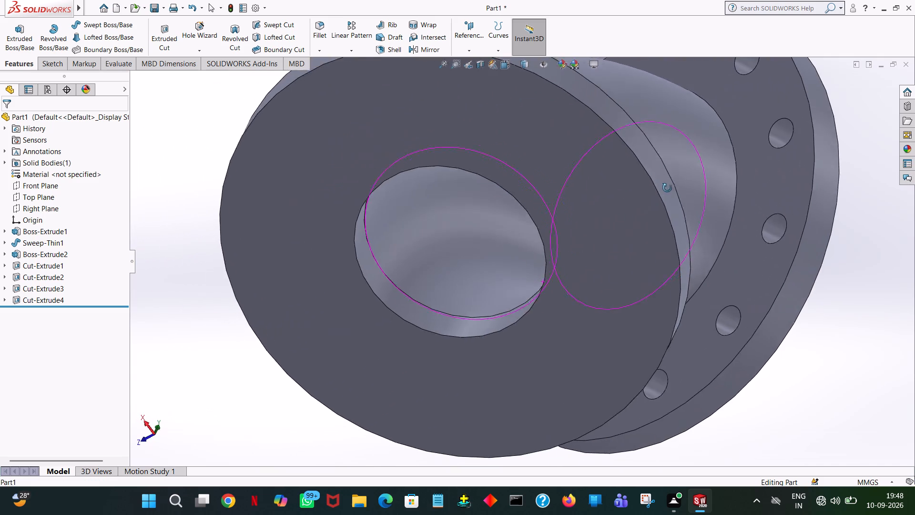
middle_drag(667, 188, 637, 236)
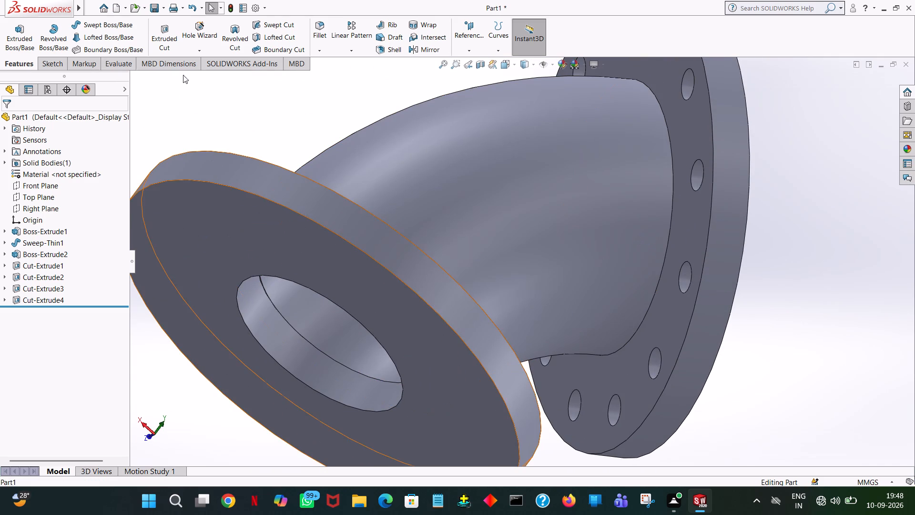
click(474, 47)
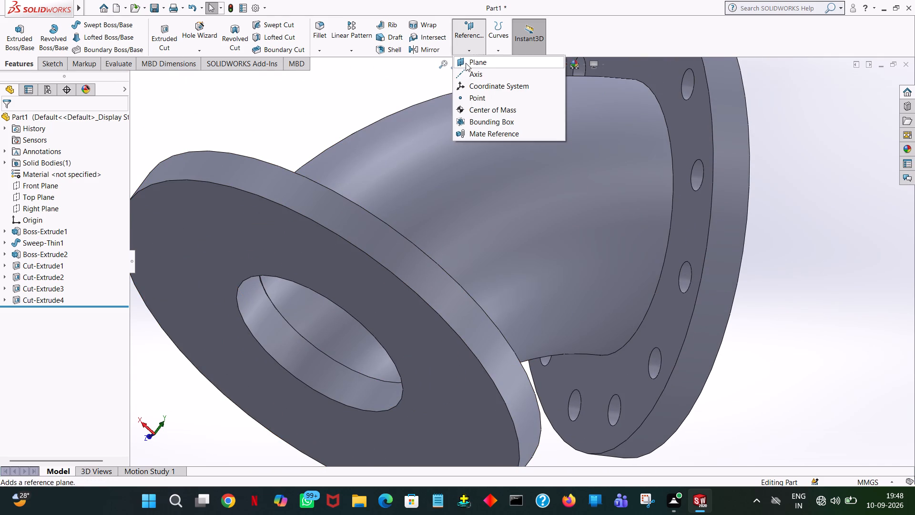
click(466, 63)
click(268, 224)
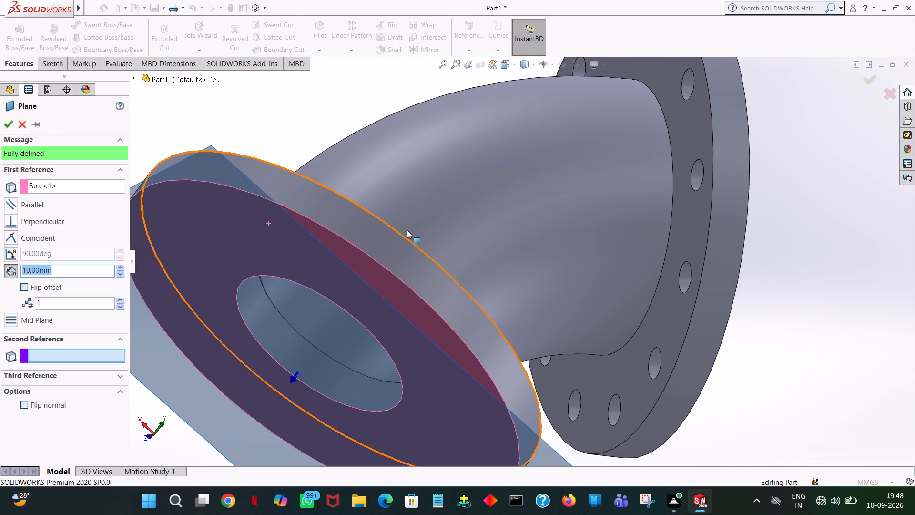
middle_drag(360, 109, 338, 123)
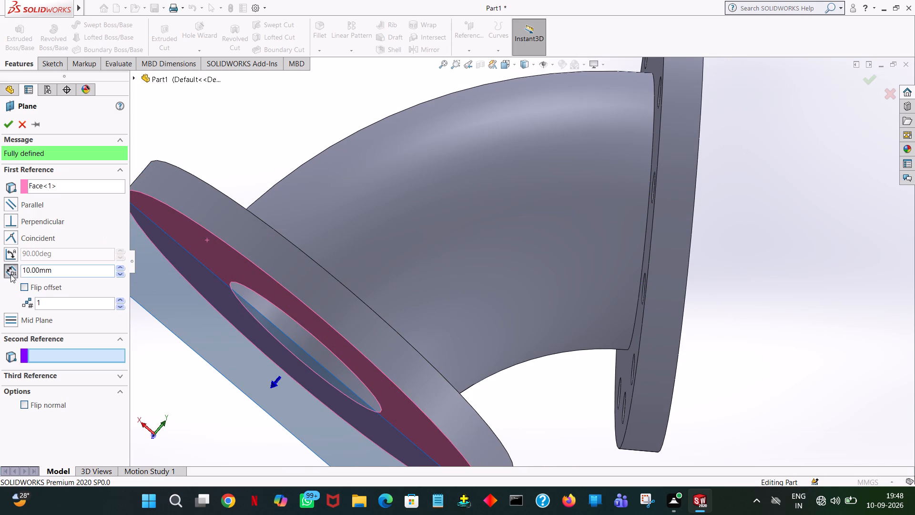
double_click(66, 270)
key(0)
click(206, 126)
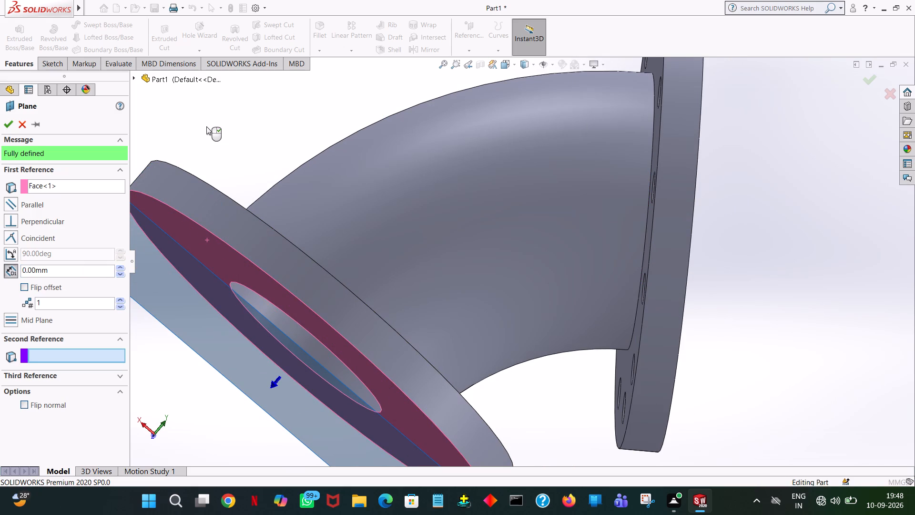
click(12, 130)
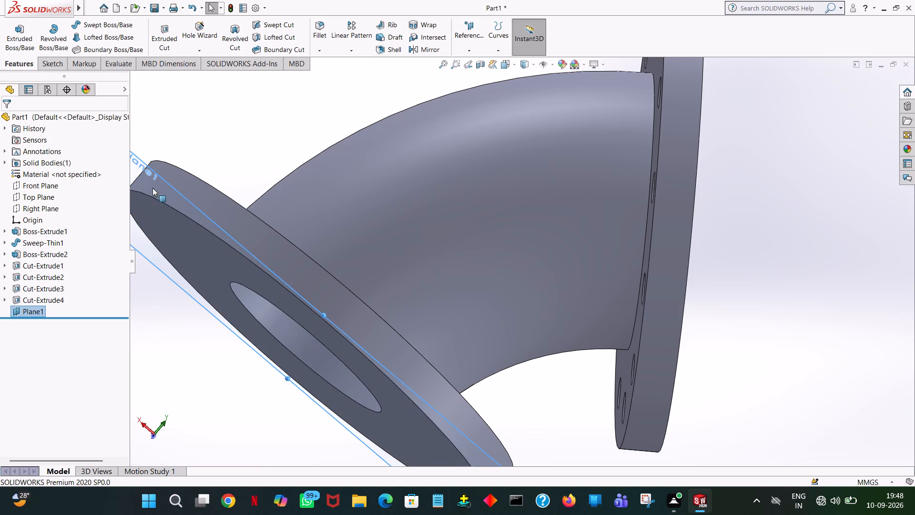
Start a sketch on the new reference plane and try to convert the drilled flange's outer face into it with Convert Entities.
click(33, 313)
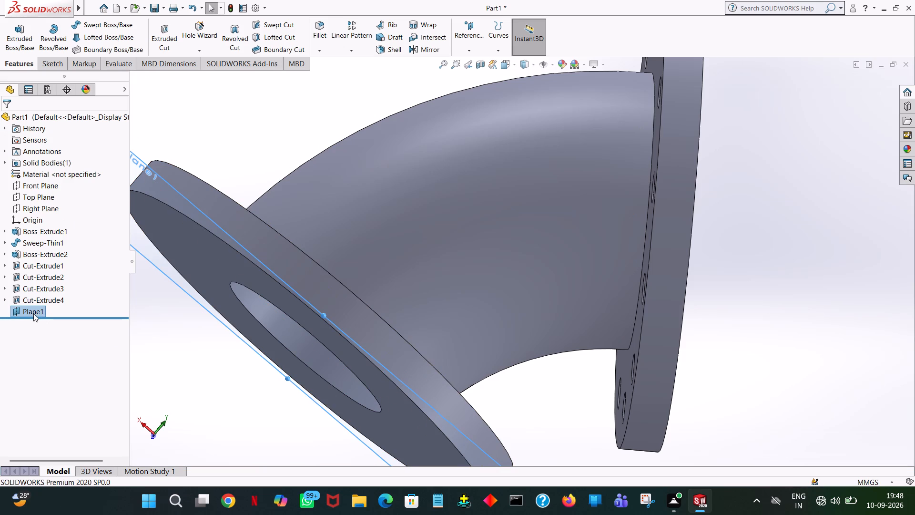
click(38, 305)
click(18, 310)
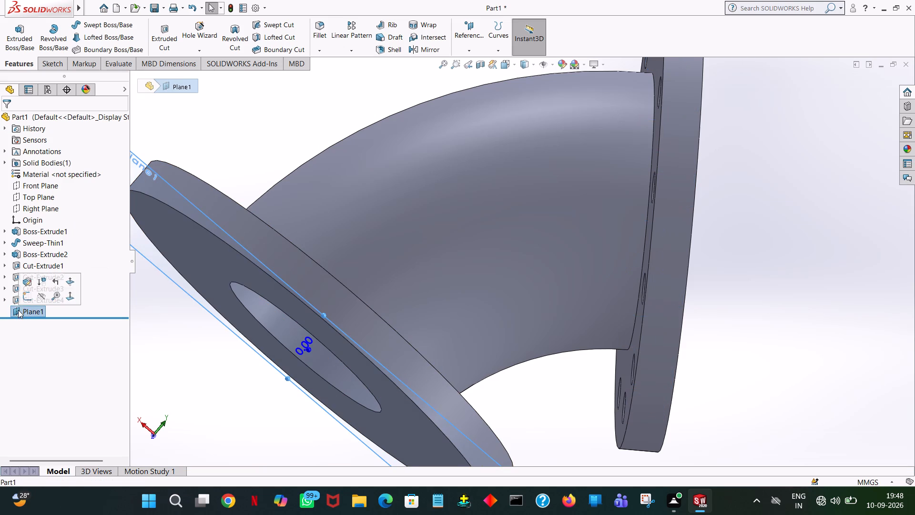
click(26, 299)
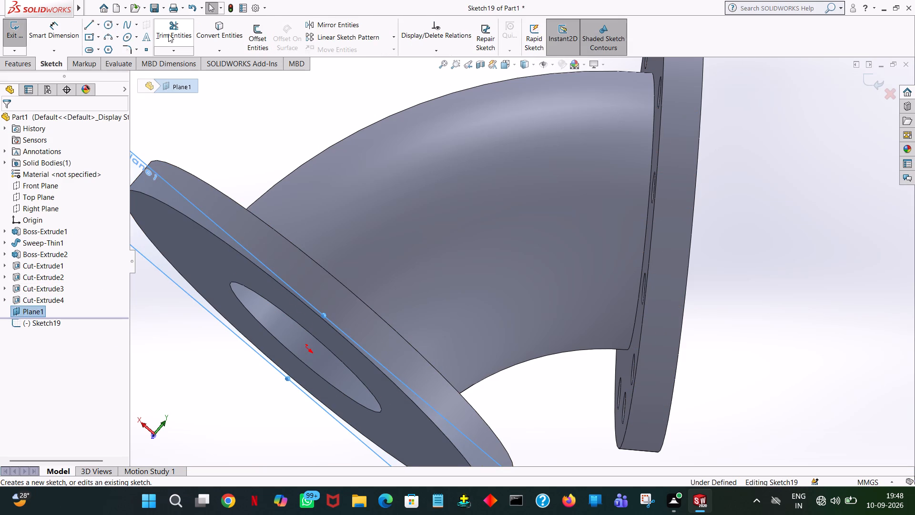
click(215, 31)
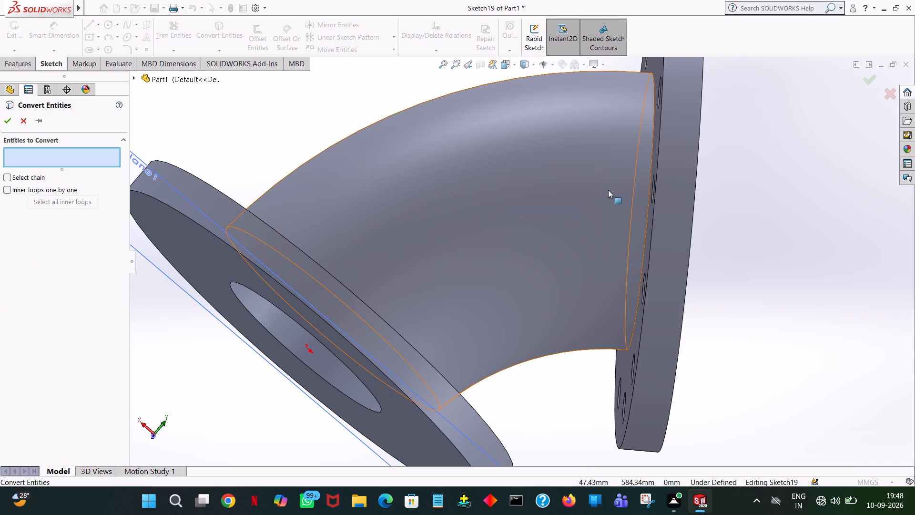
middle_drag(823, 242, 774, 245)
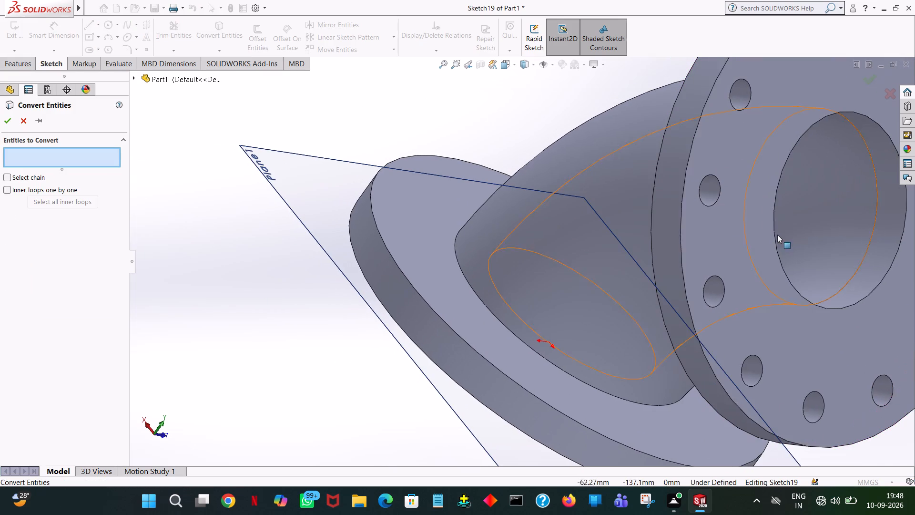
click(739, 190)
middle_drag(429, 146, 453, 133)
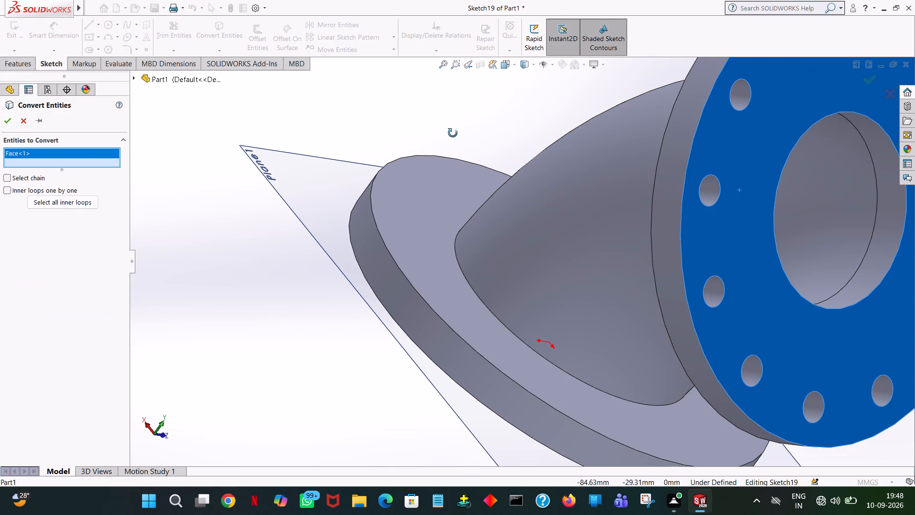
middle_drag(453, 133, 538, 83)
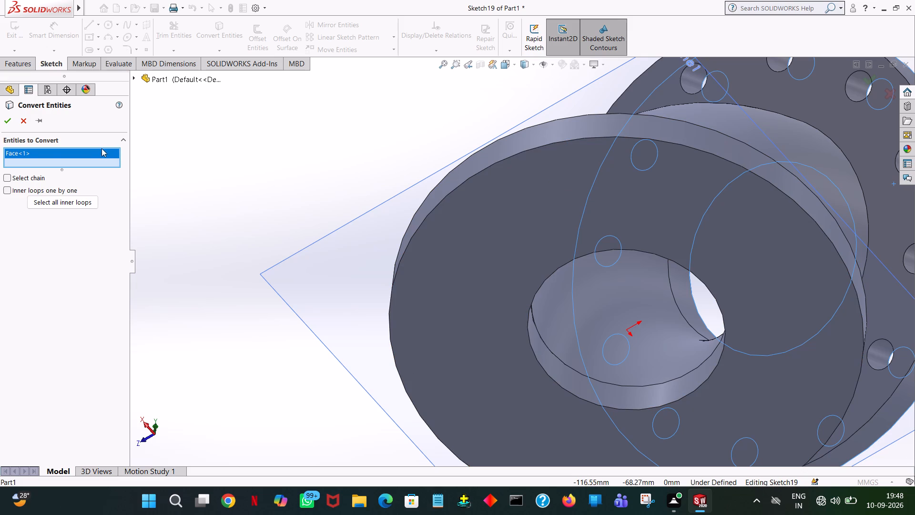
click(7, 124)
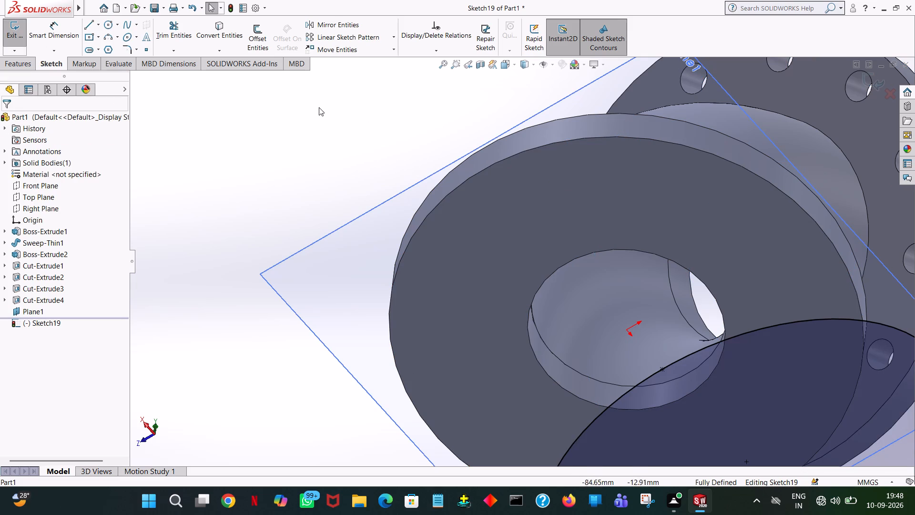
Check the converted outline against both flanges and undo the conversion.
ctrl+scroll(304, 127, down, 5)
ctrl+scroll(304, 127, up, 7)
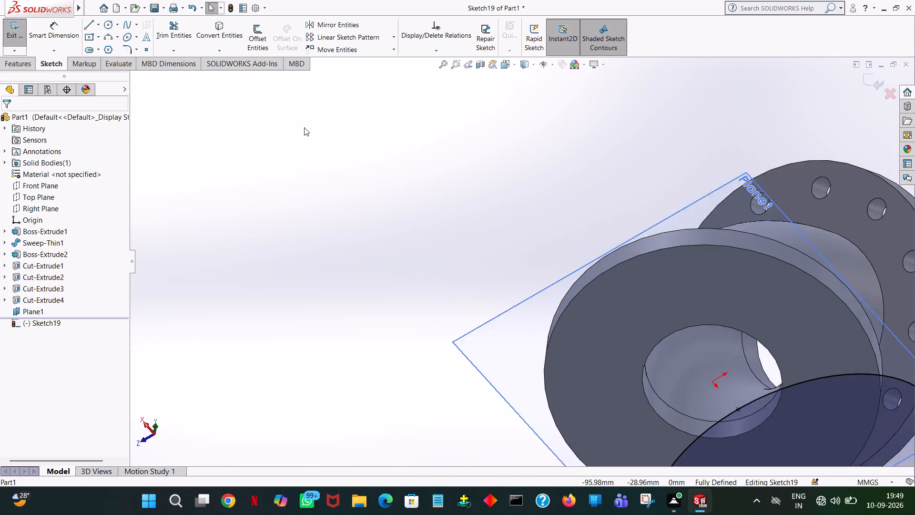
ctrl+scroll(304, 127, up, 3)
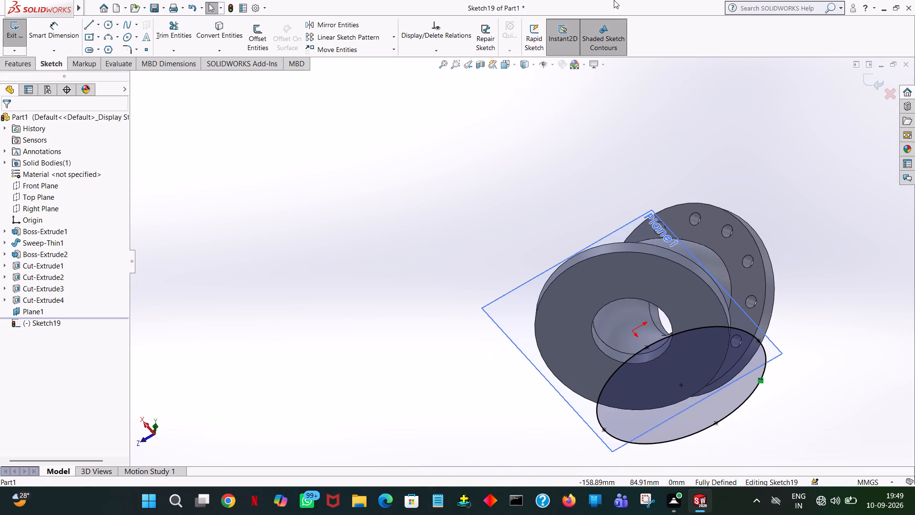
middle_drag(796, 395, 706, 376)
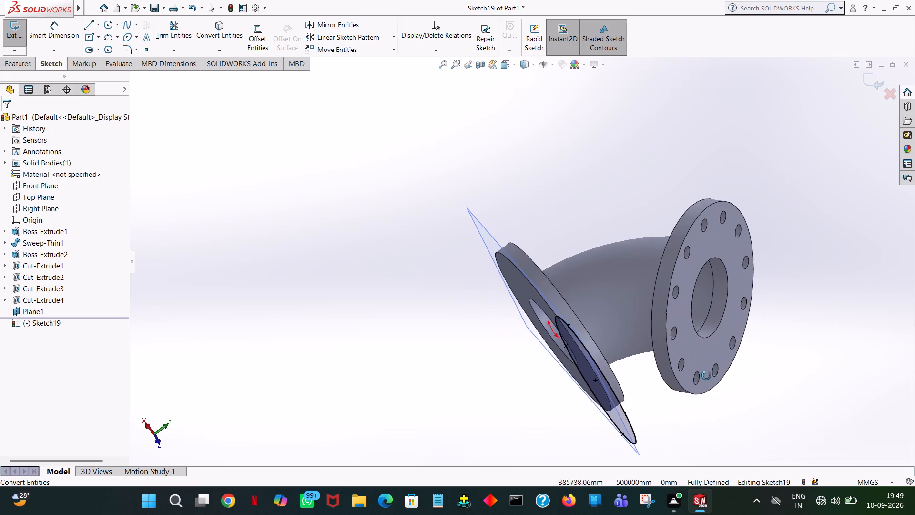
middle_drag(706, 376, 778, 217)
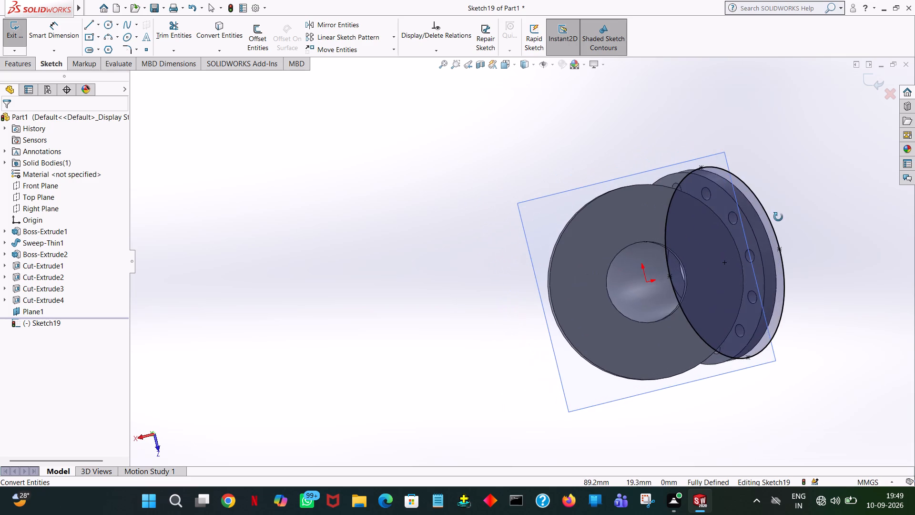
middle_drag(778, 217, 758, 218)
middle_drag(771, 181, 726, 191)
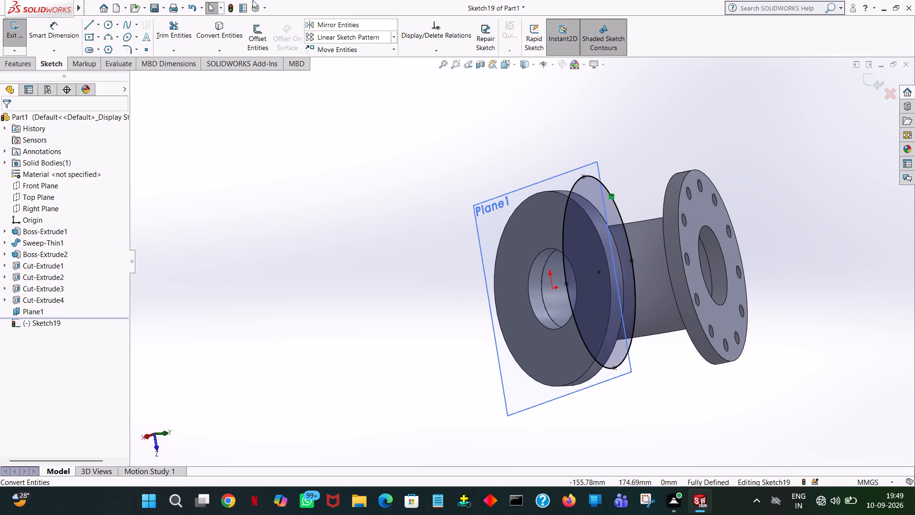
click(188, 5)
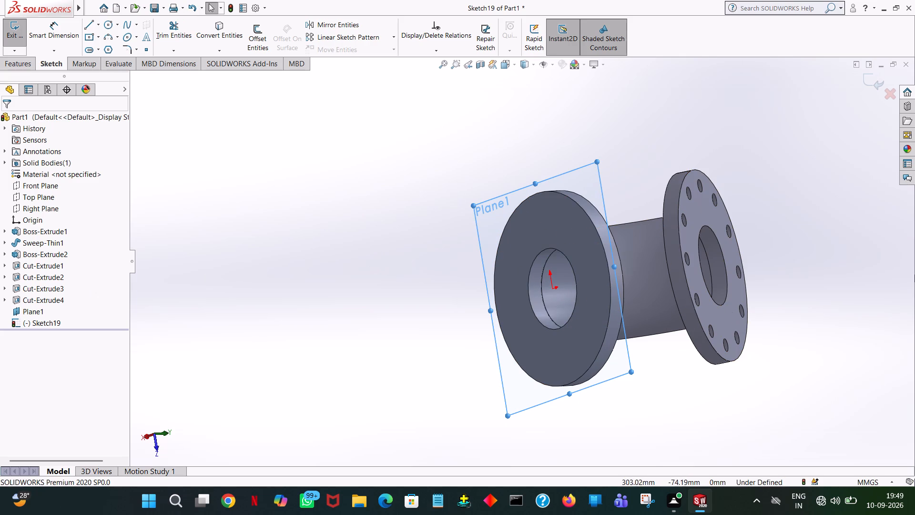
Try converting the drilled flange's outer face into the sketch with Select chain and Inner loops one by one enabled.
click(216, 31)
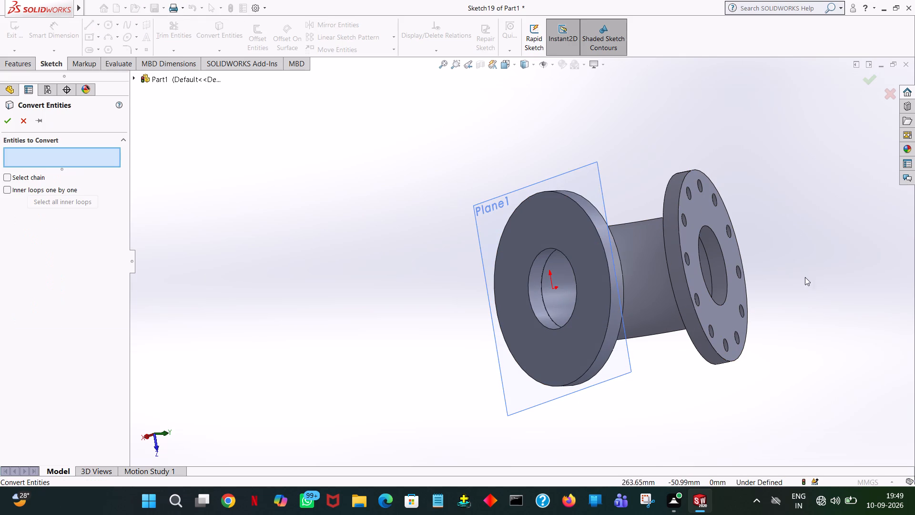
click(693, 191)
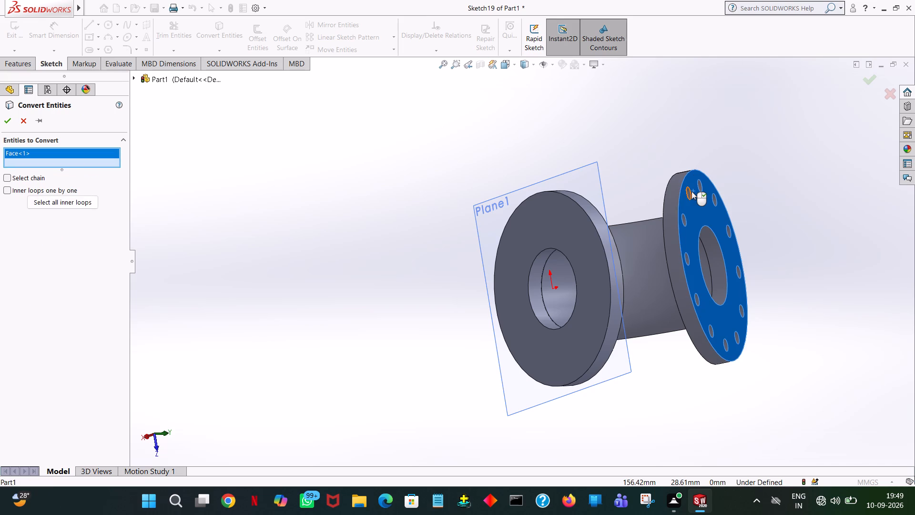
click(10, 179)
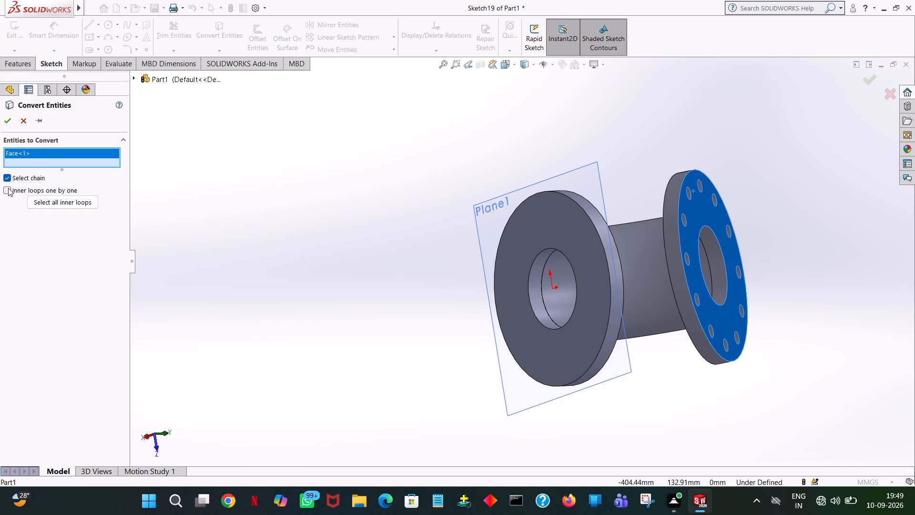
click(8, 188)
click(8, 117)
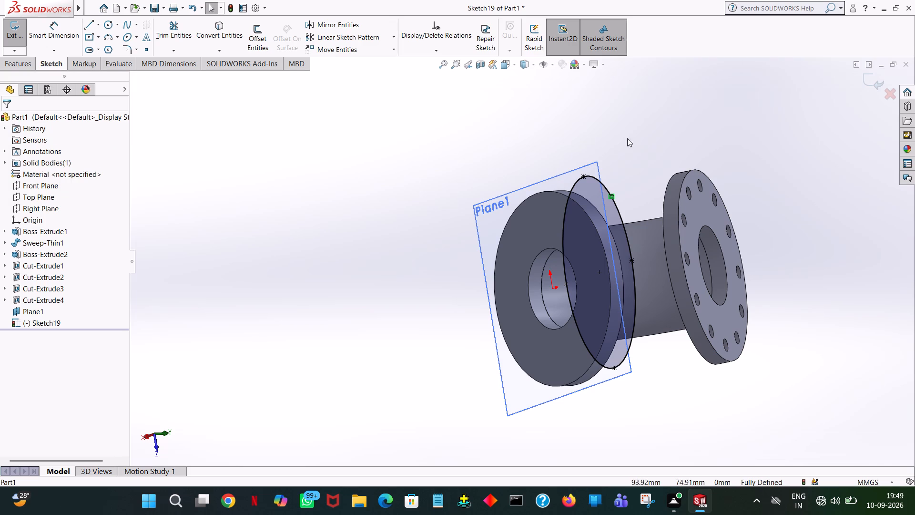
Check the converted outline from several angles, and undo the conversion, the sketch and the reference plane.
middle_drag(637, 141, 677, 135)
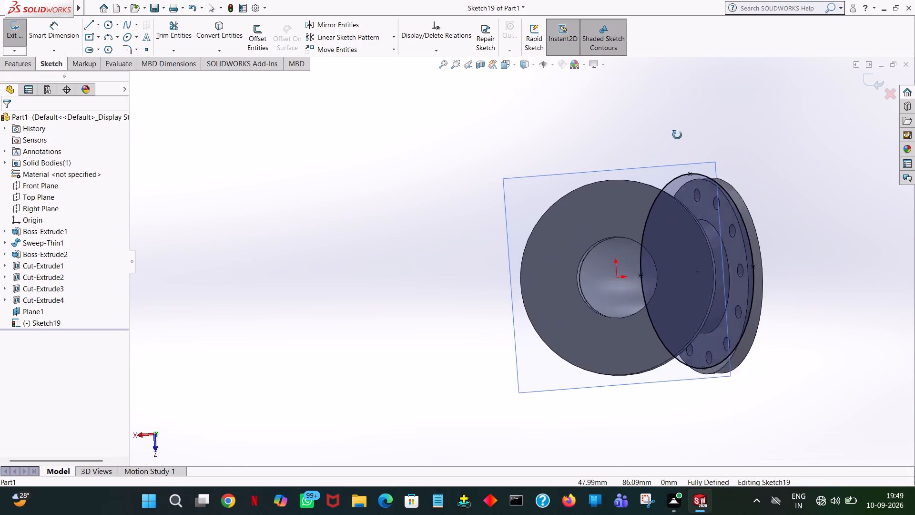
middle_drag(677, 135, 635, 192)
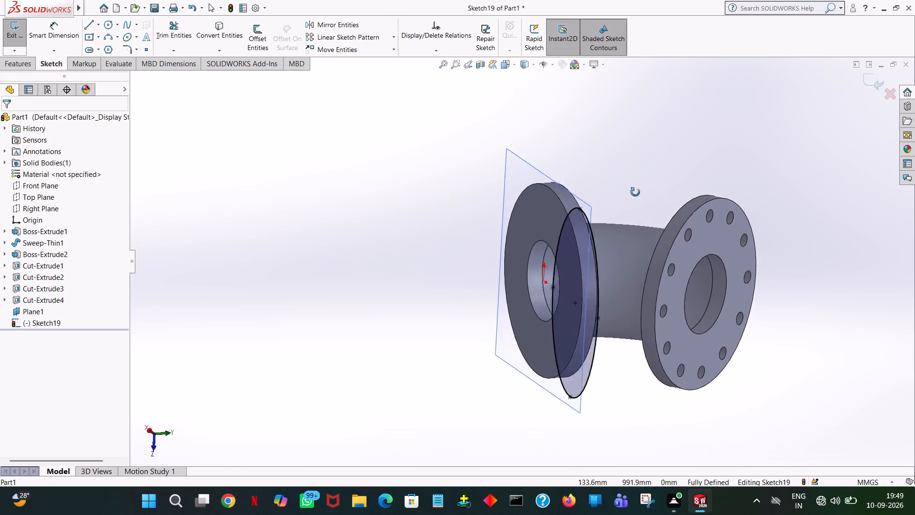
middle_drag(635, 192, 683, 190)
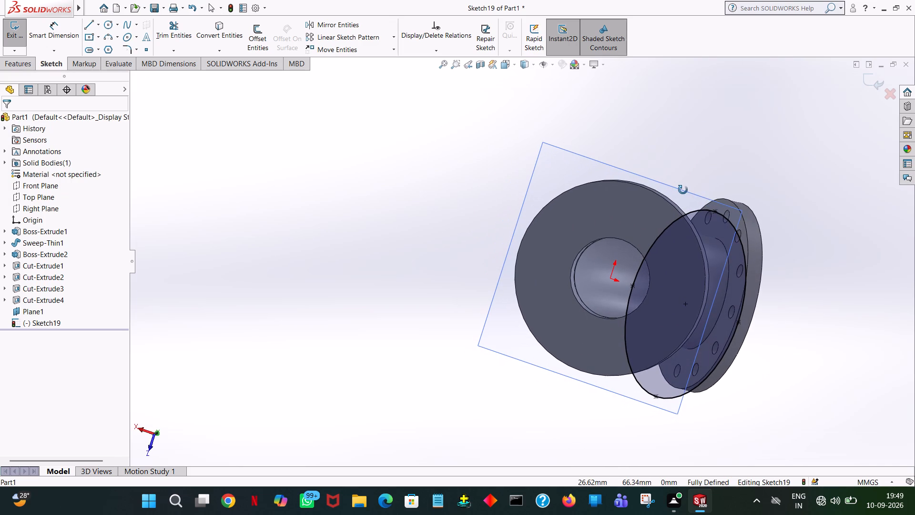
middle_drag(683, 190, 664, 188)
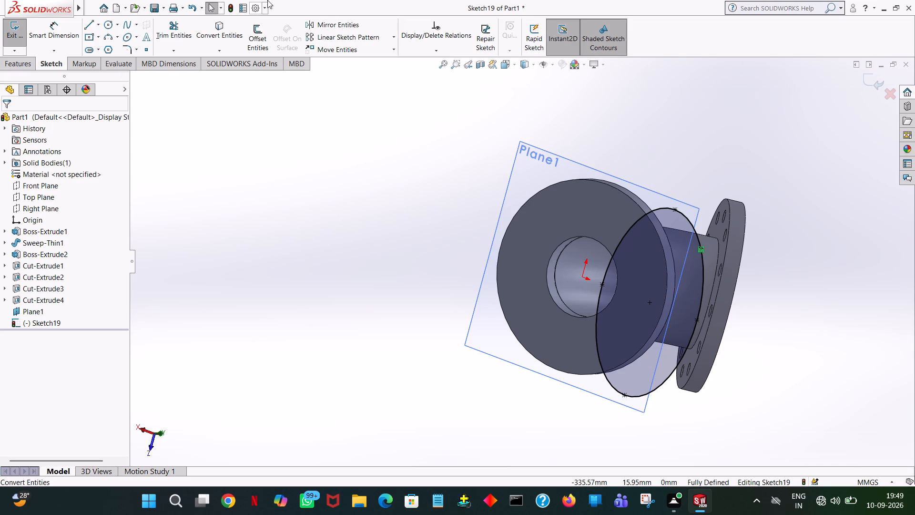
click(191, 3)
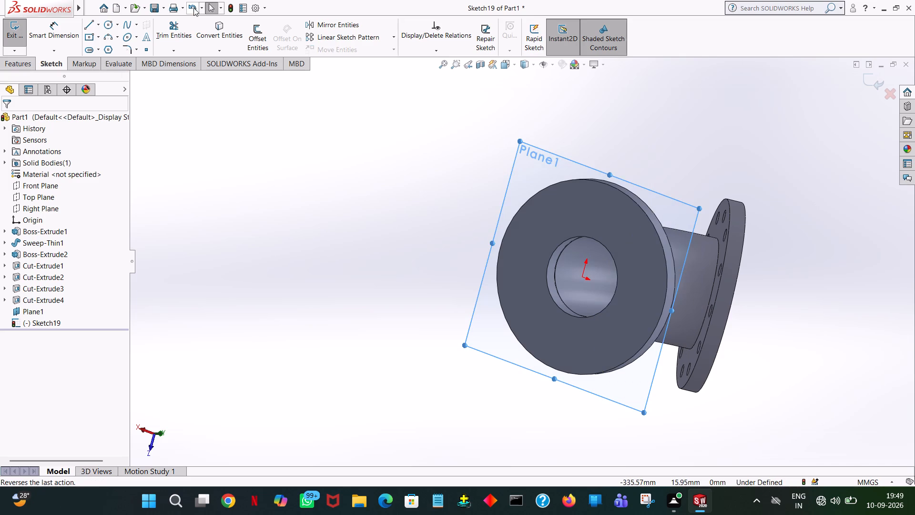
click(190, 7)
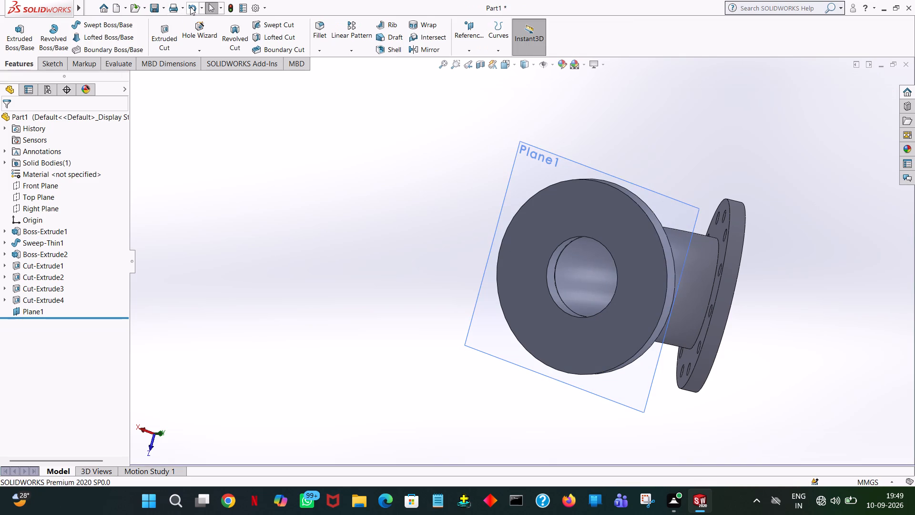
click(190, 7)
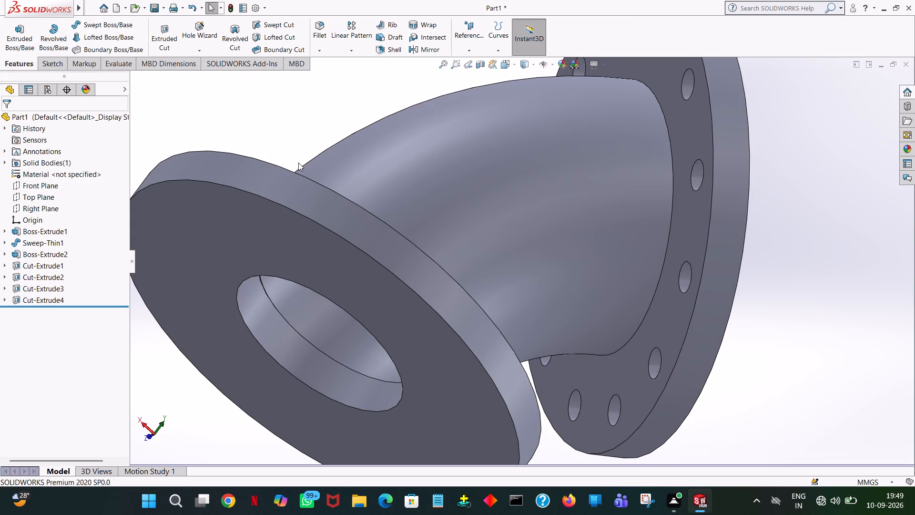
Start an Extruded Cut sketch on the undrilled flange's outer face and draw a 50 mm radius circle centred on the origin.
click(175, 38)
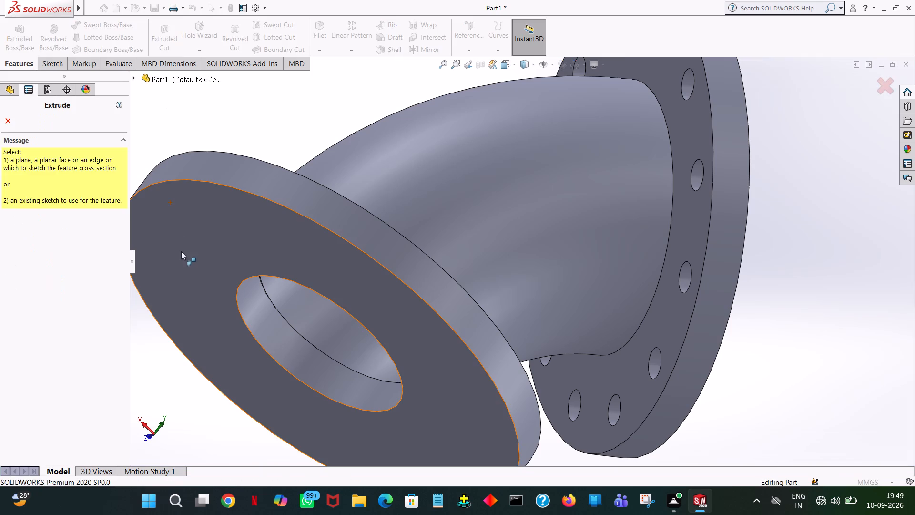
click(181, 251)
key(space)
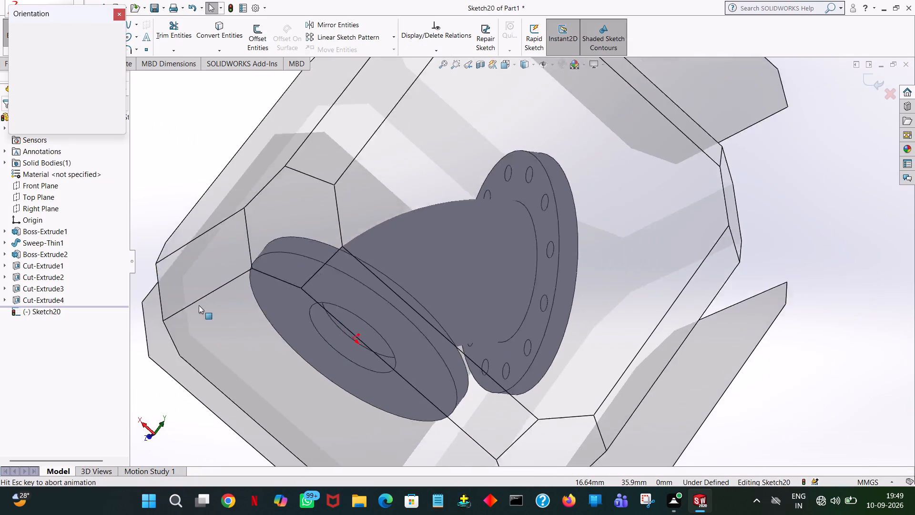
click(119, 74)
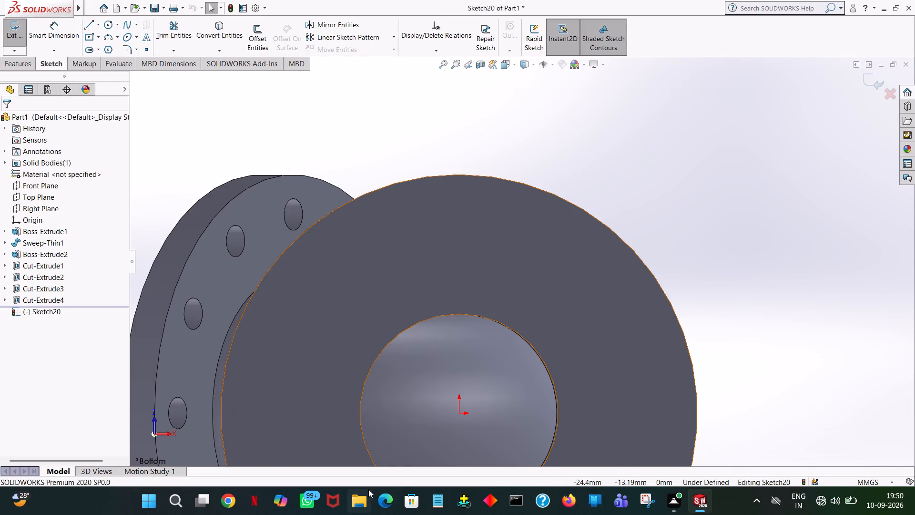
ctrl+middle_drag(433, 378, 435, 261)
ctrl+scroll(436, 260, down, 3)
ctrl+scroll(436, 260, up, 2)
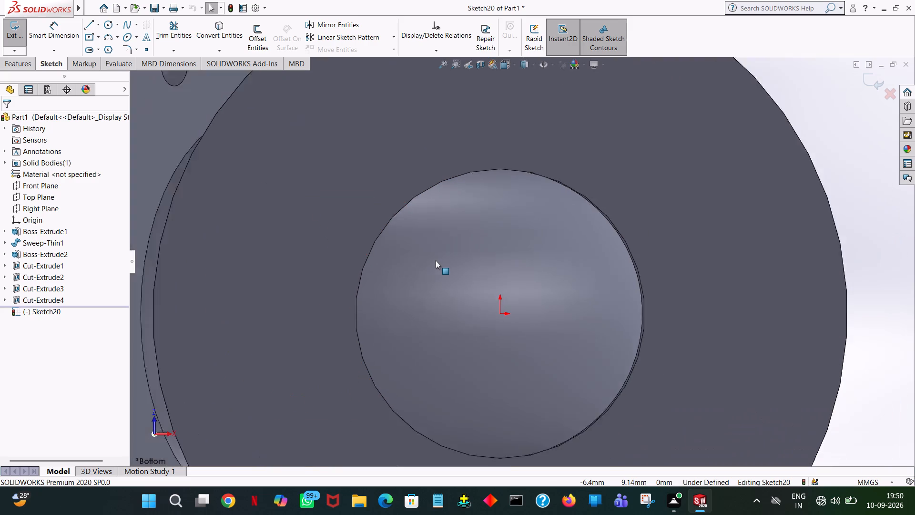
ctrl+scroll(436, 260, up, 5)
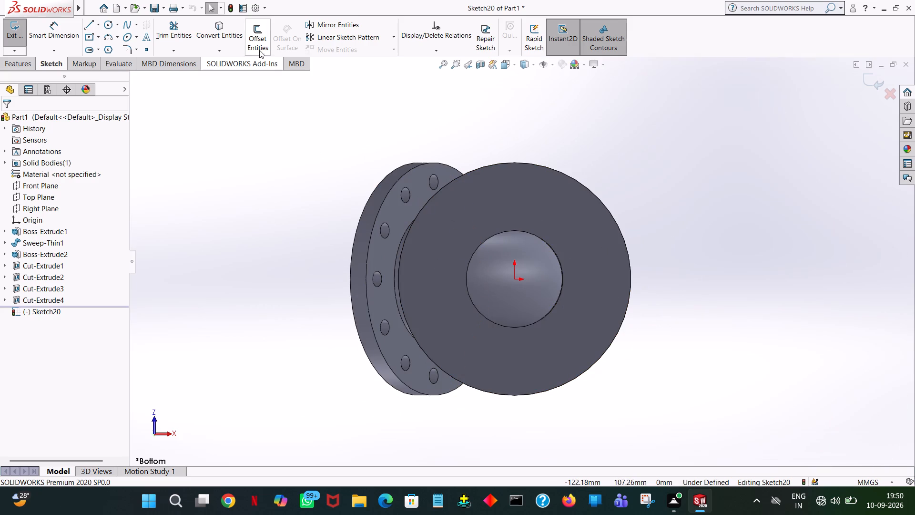
click(104, 26)
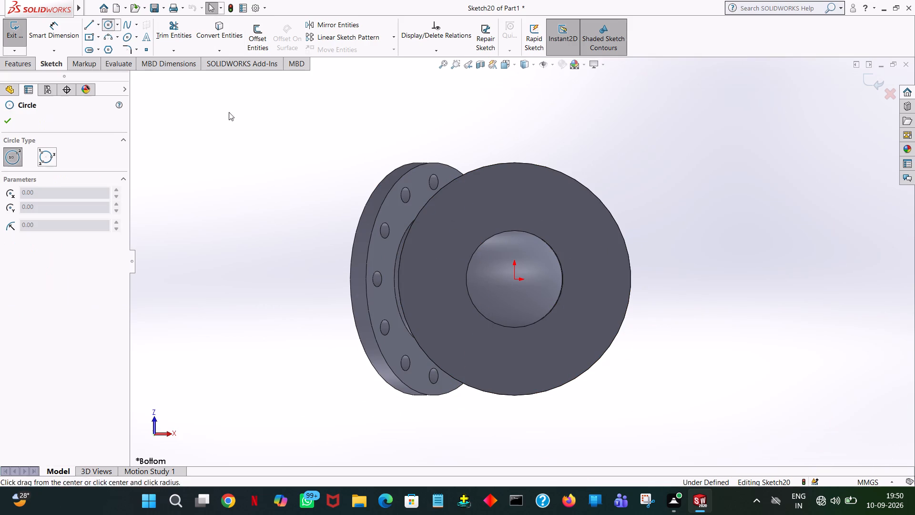
click(514, 278)
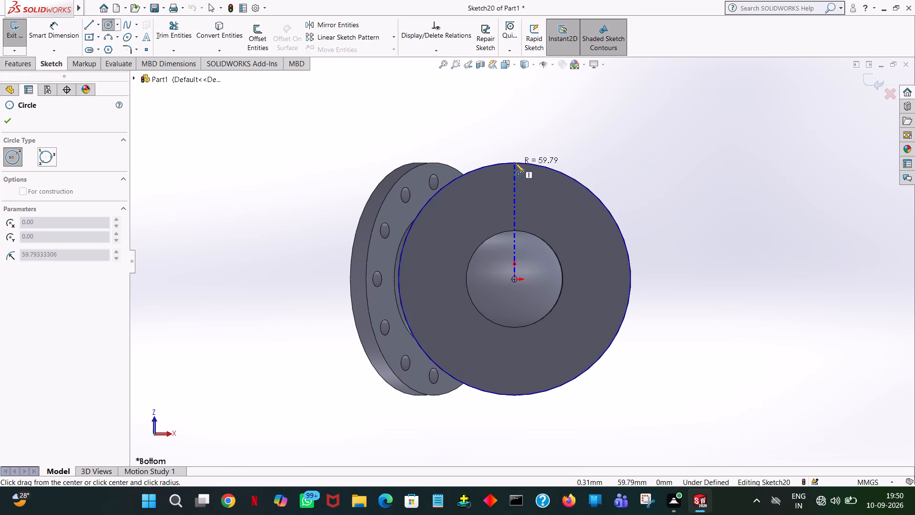
click(506, 201)
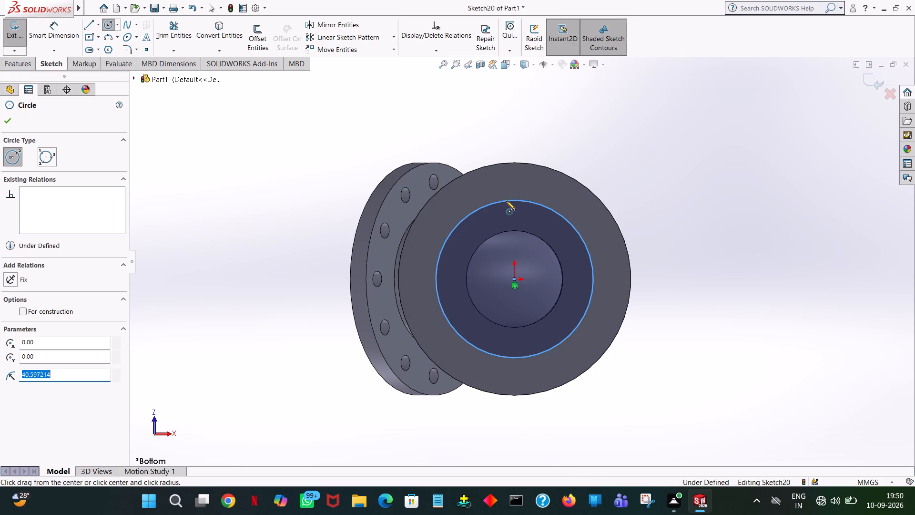
text(50)
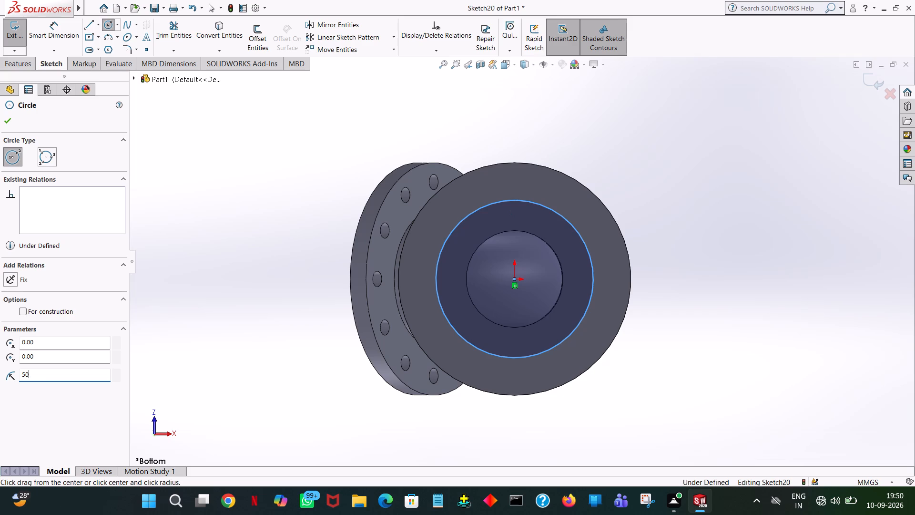
key(Return)
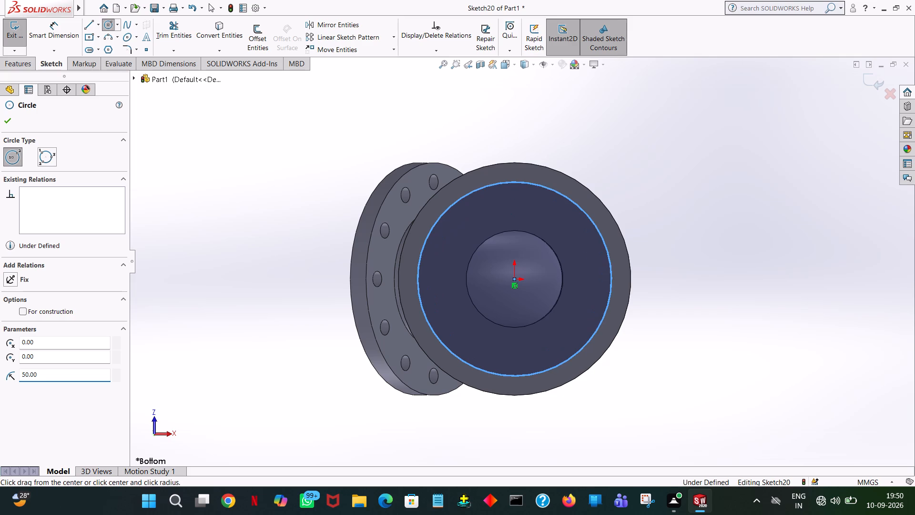
click(4, 124)
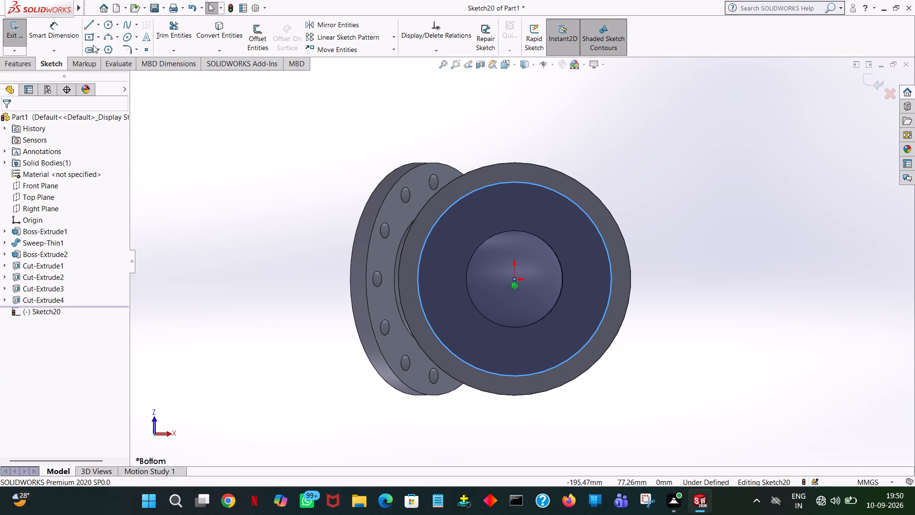
Draw a 4 mm radius bolt-hole circle centred on the top quadrant point of the 50 mm radius circle.
click(104, 23)
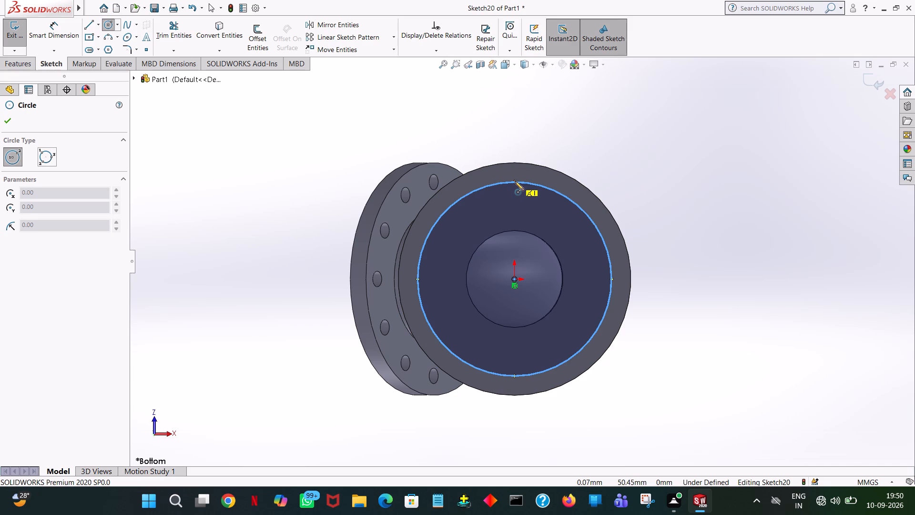
click(515, 181)
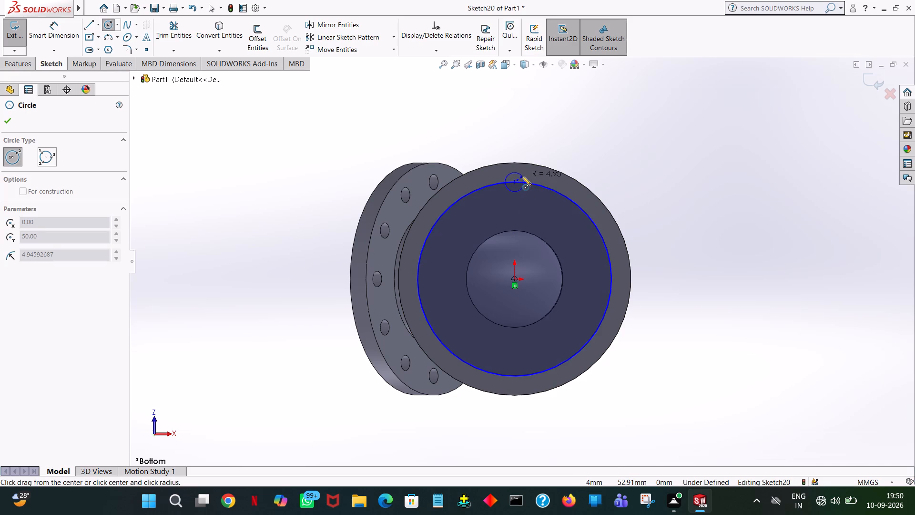
click(522, 176)
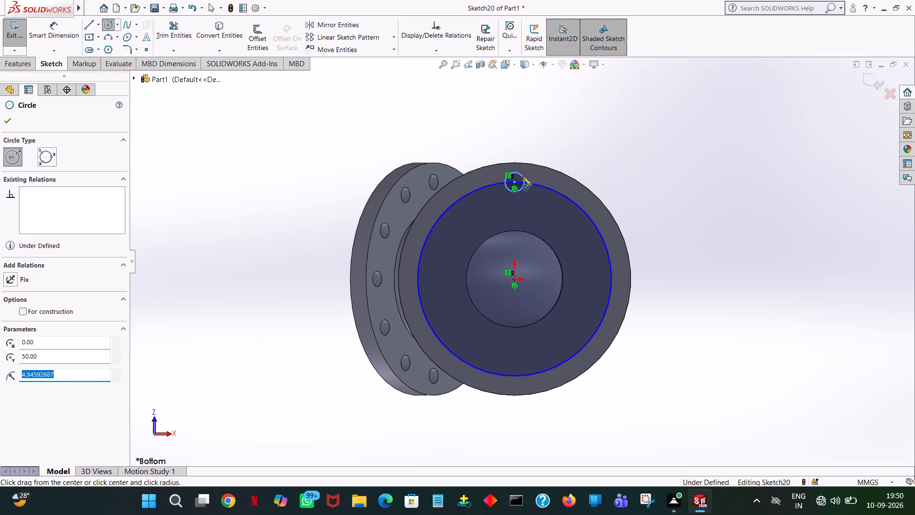
text(4.)
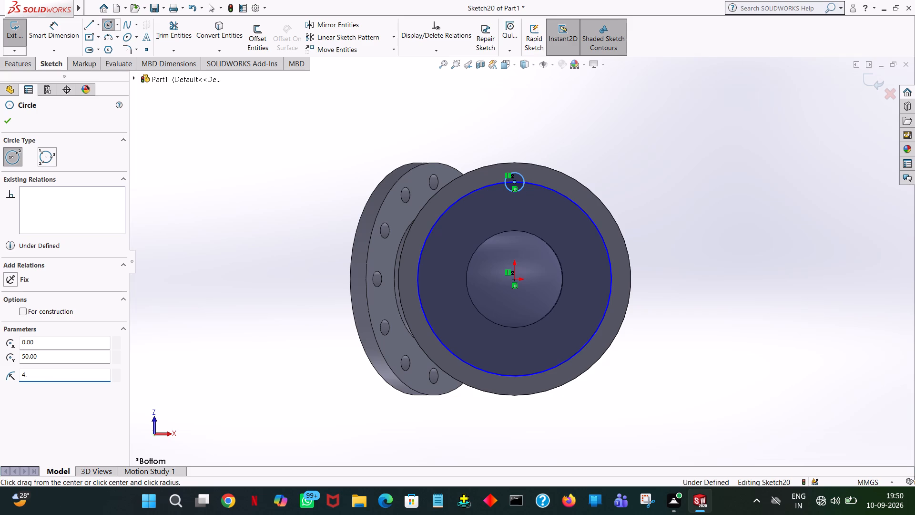
key(BackSpace)
key(Return)
click(3, 119)
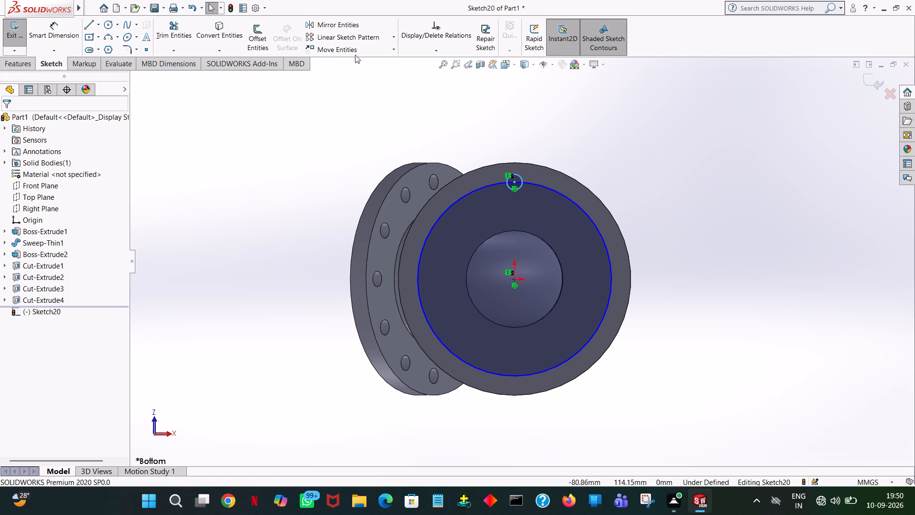
Pattern the bolt-hole circle with a Circular Sketch Pattern of 12 equally spaced instances over 360 degrees around the origin.
click(394, 38)
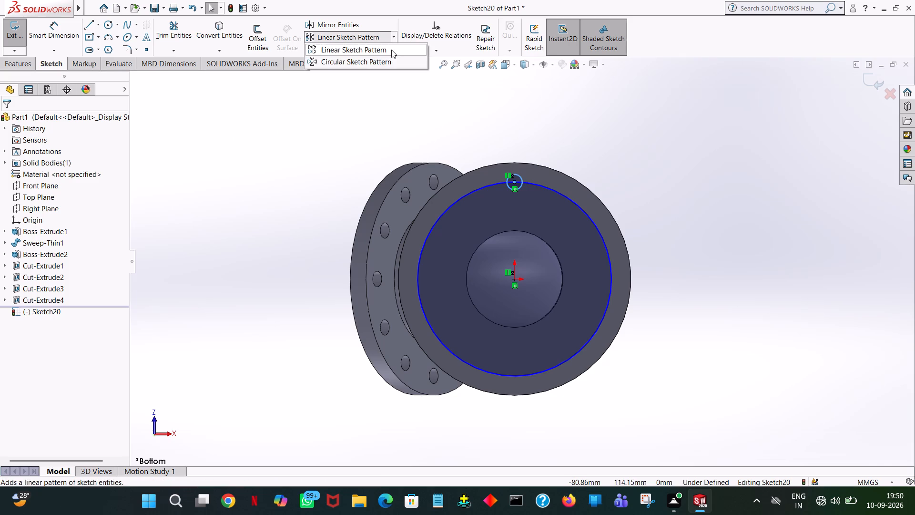
click(387, 56)
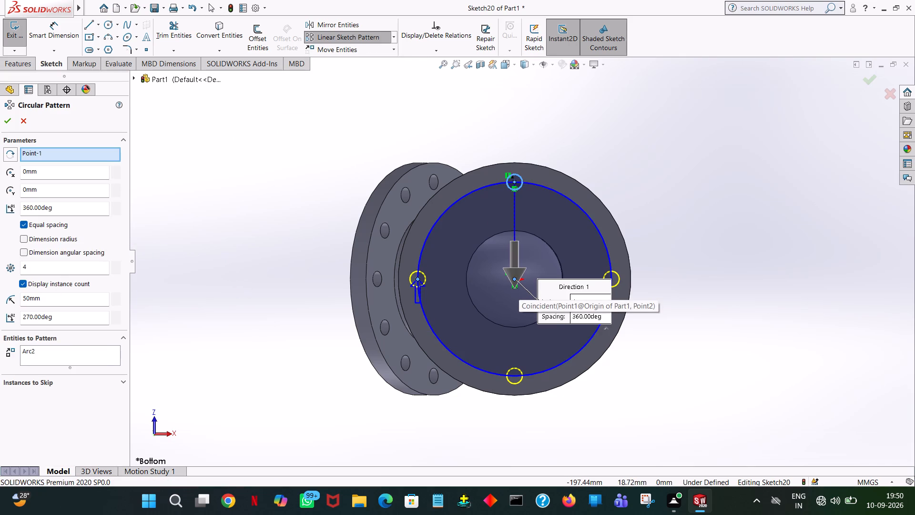
double_click(37, 263)
text(12)
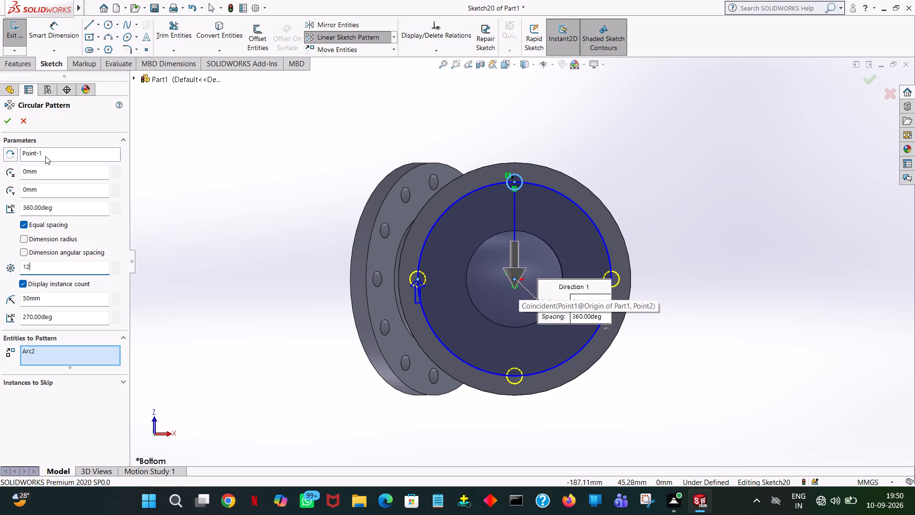
click(9, 120)
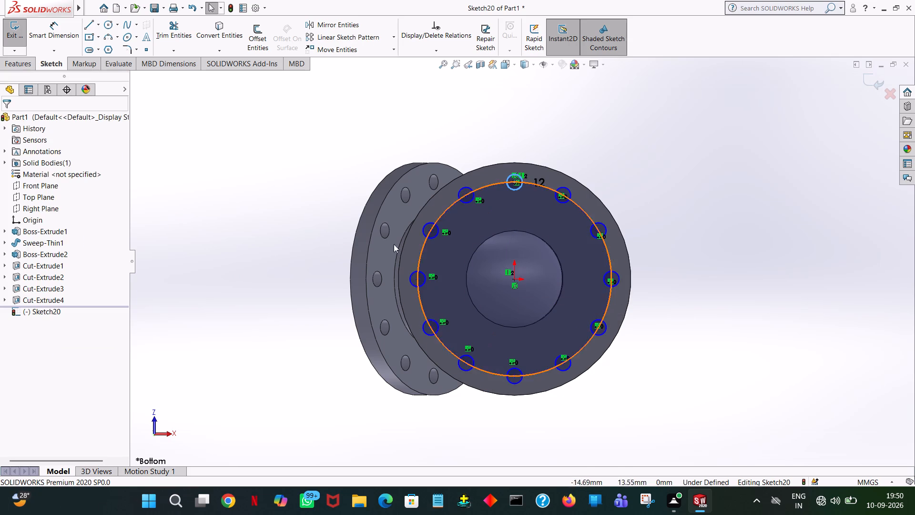
Trim away the arcs of the 50 mm radius circle between neighbouring bolt-hole circles, using Trim to closest and Power trim.
click(162, 32)
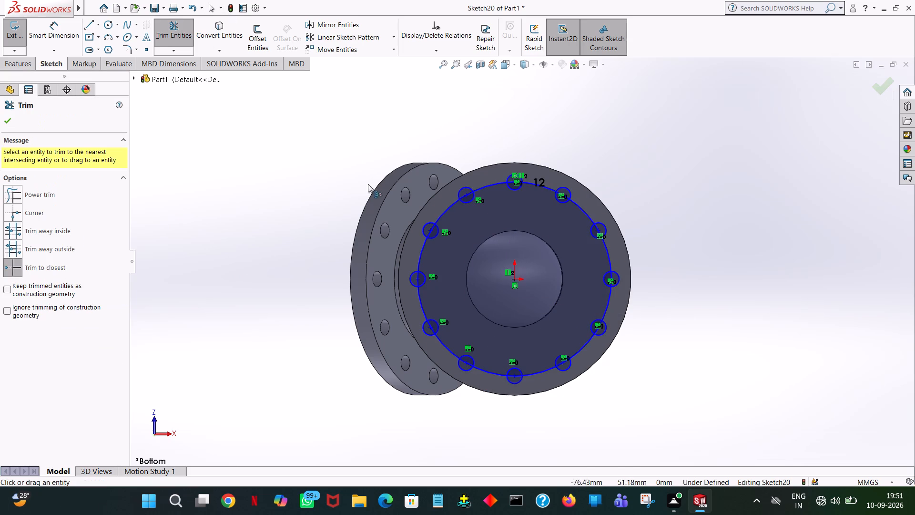
click(422, 247)
click(452, 204)
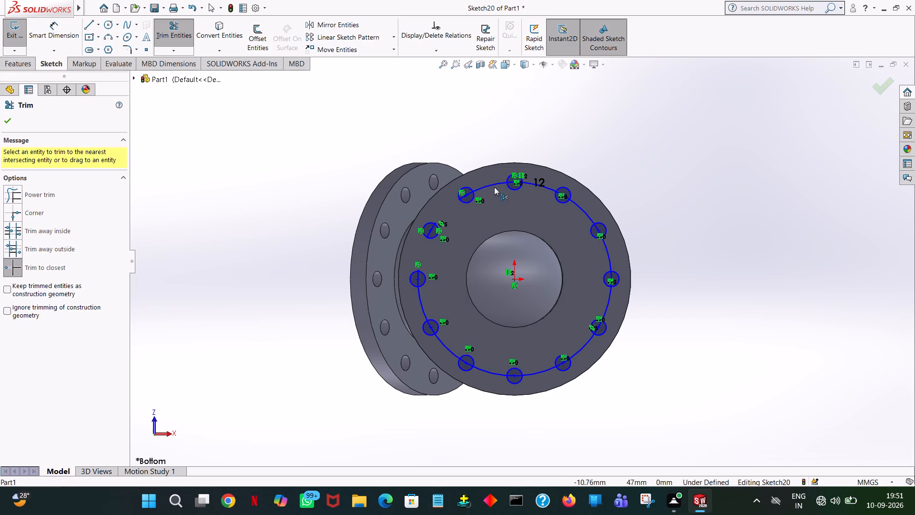
click(494, 183)
click(535, 186)
drag(560, 219, 593, 211)
click(41, 193)
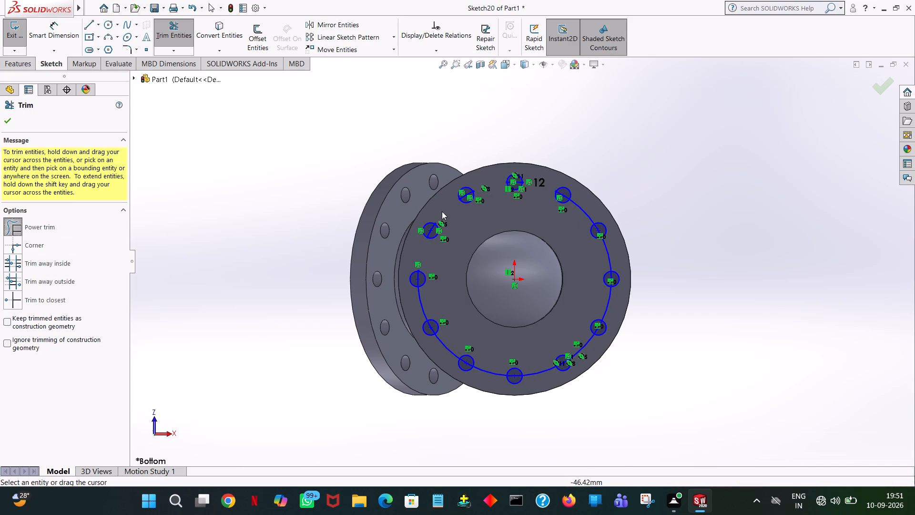
drag(588, 199, 592, 254)
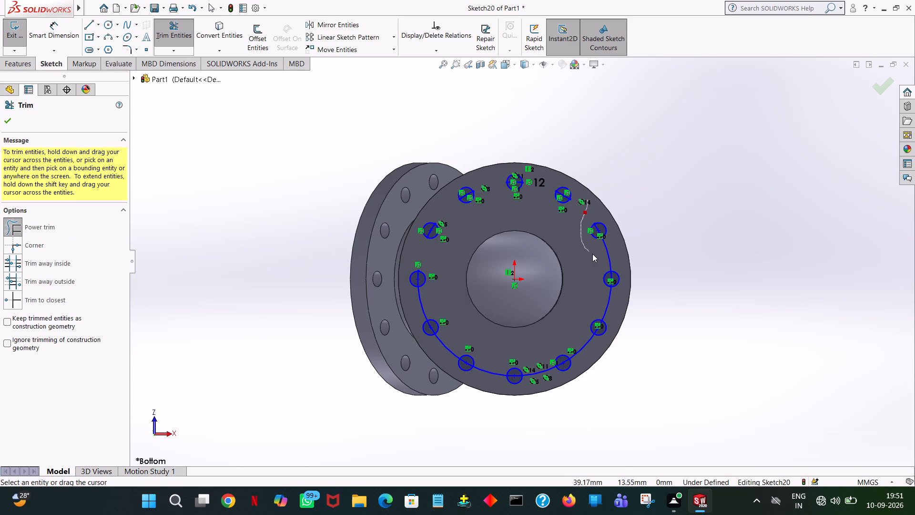
drag(592, 254, 607, 306)
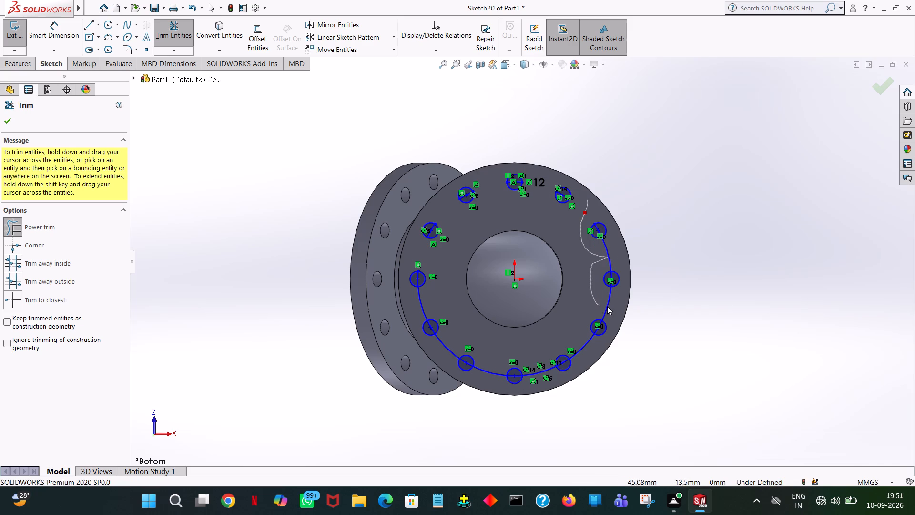
drag(607, 306, 551, 342)
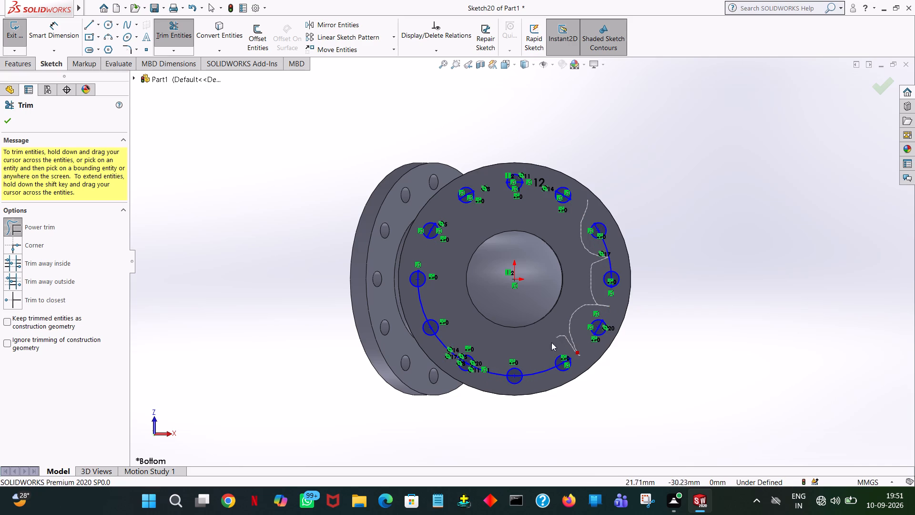
drag(551, 342, 477, 330)
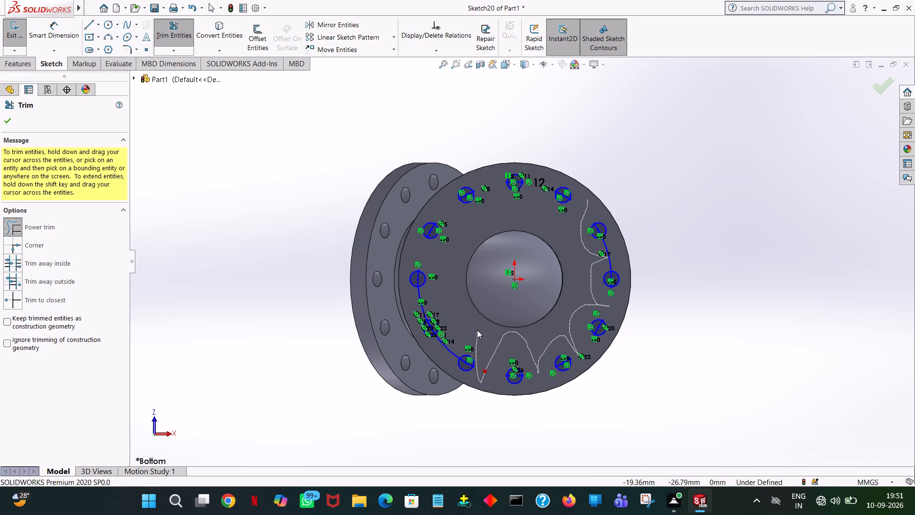
drag(477, 330, 393, 299)
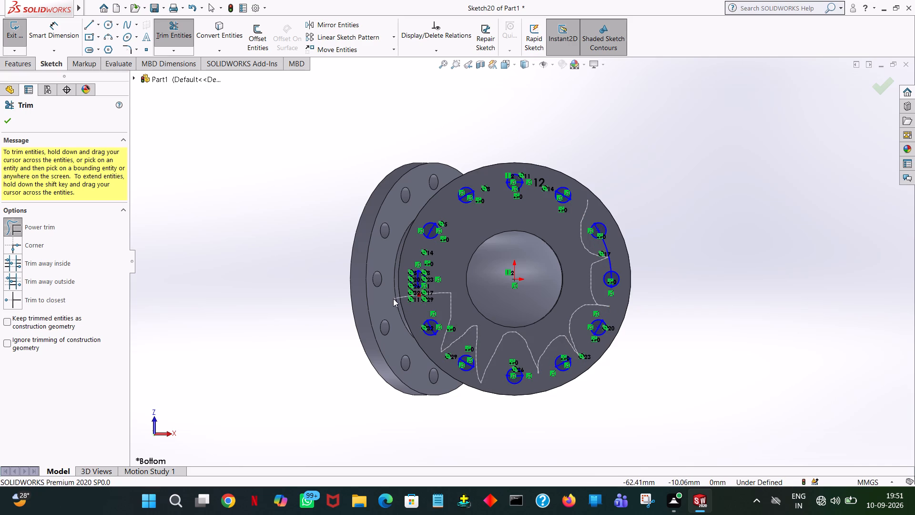
drag(393, 299, 417, 251)
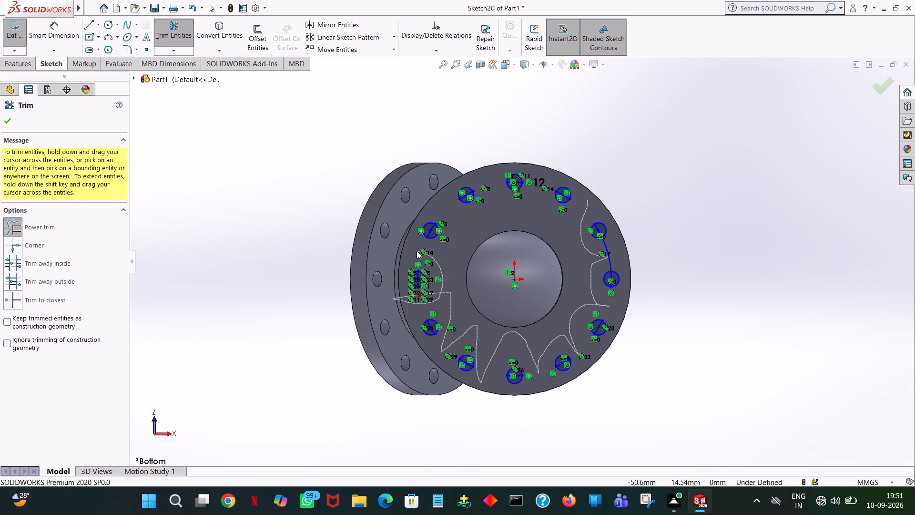
drag(417, 251, 416, 251)
click(3, 120)
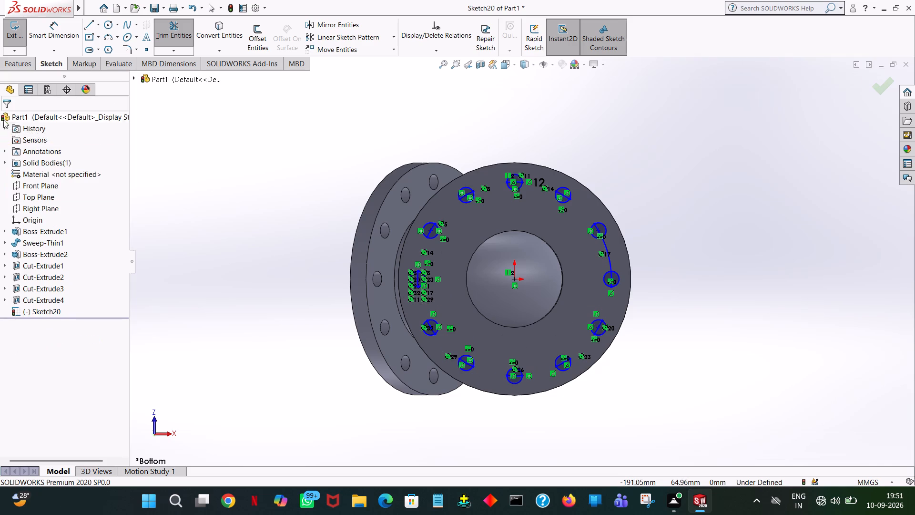
Trim away the last remaining arc of the 50 mm radius circle between two neighbouring bolt-hole circles, using Power trim and Trim to closest.
click(165, 21)
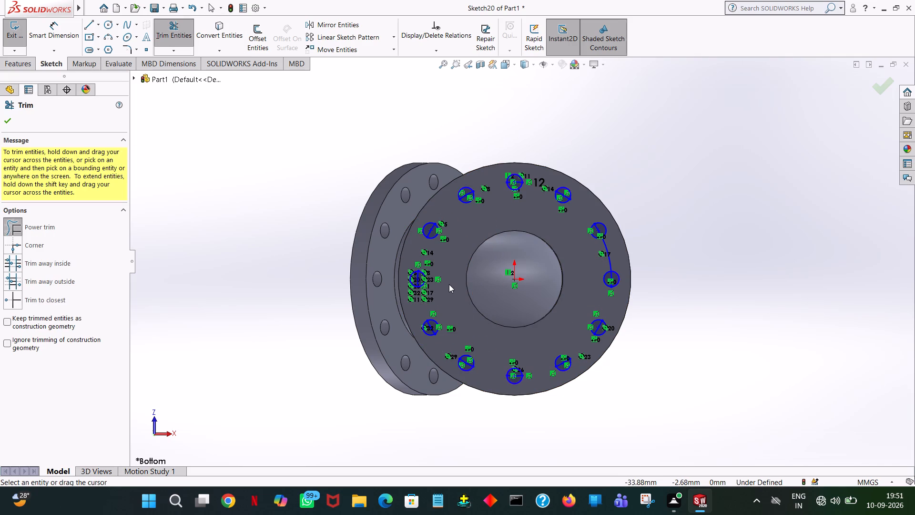
ctrl+scroll(592, 297, down, 3)
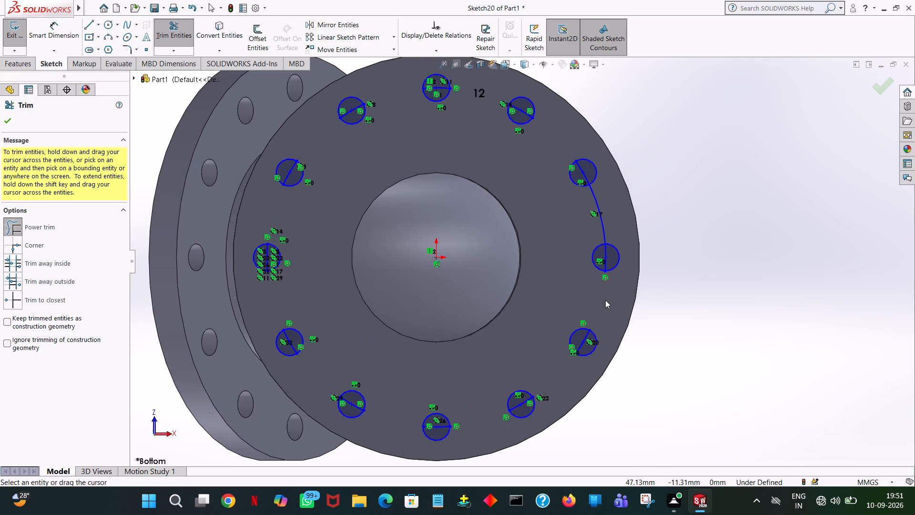
ctrl+scroll(607, 286, down, 1)
click(597, 207)
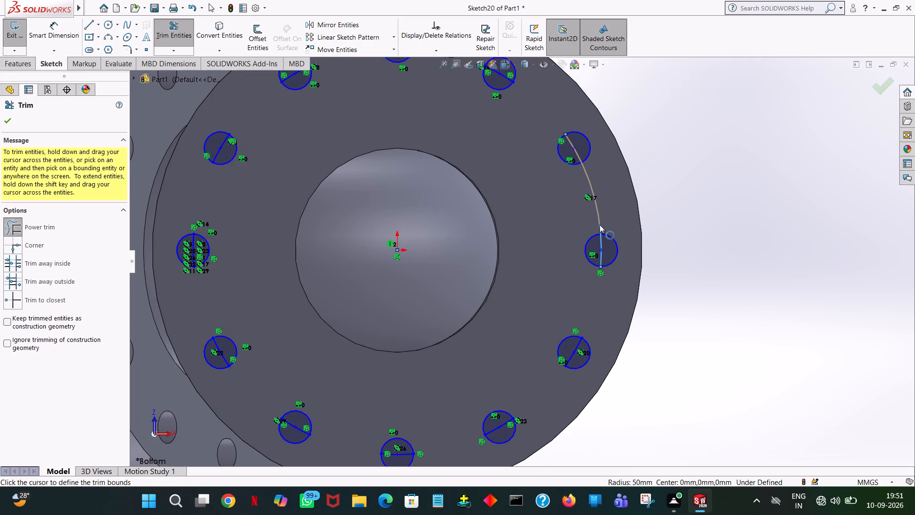
click(600, 217)
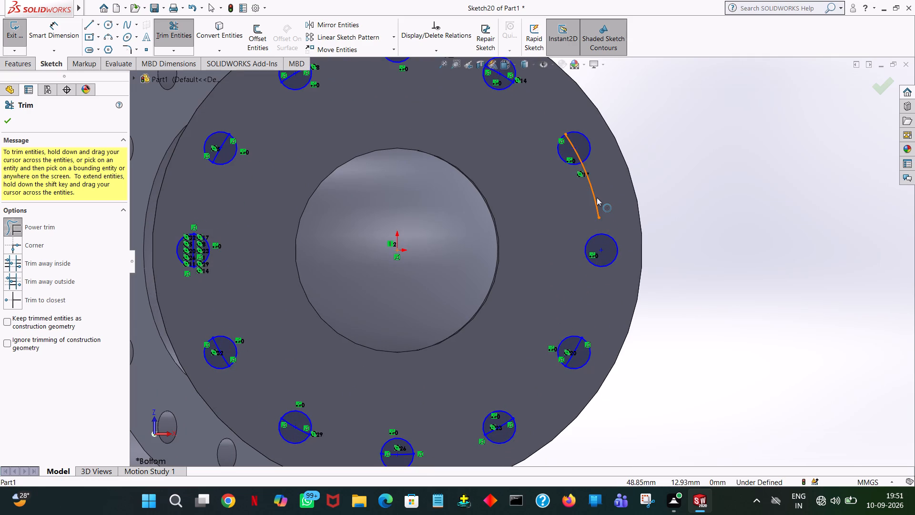
click(597, 197)
click(595, 198)
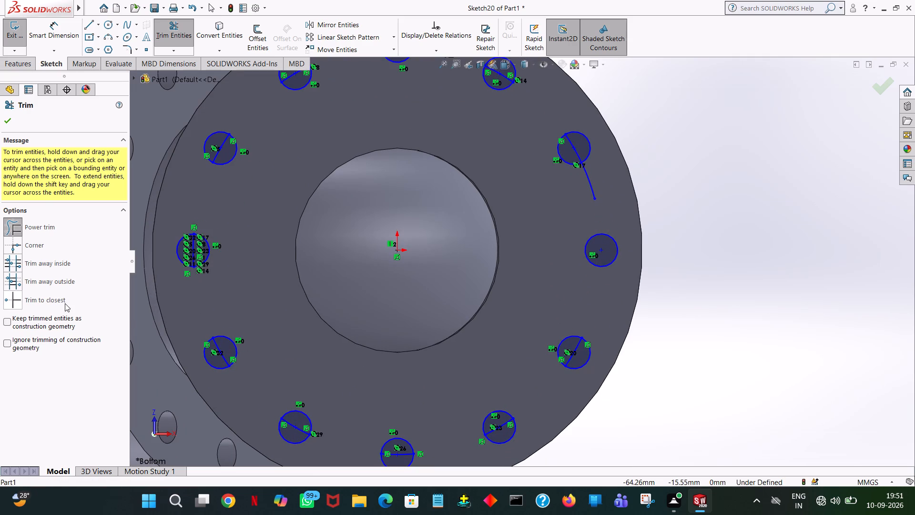
click(65, 303)
double_click(595, 188)
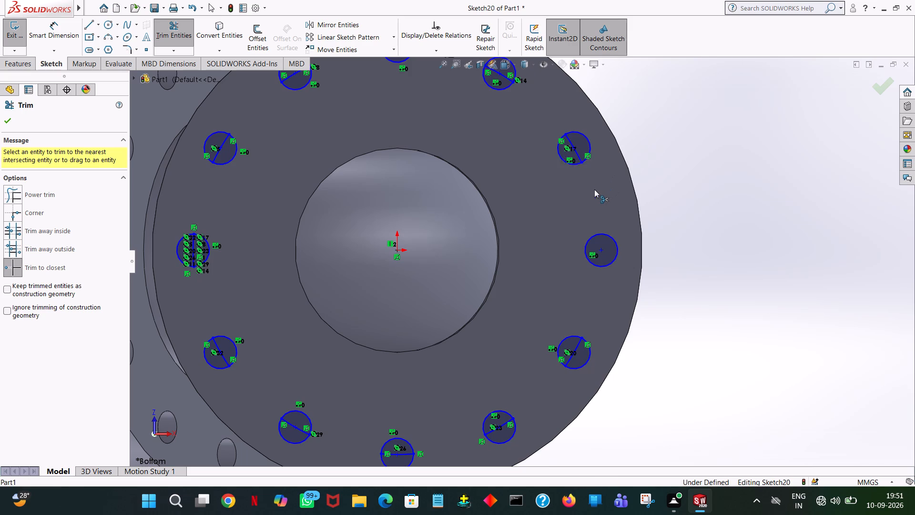
Trim away the leftover arc segments of the 50 mm radius circle inside the bolt-hole circles with Trim to closest.
click(574, 146)
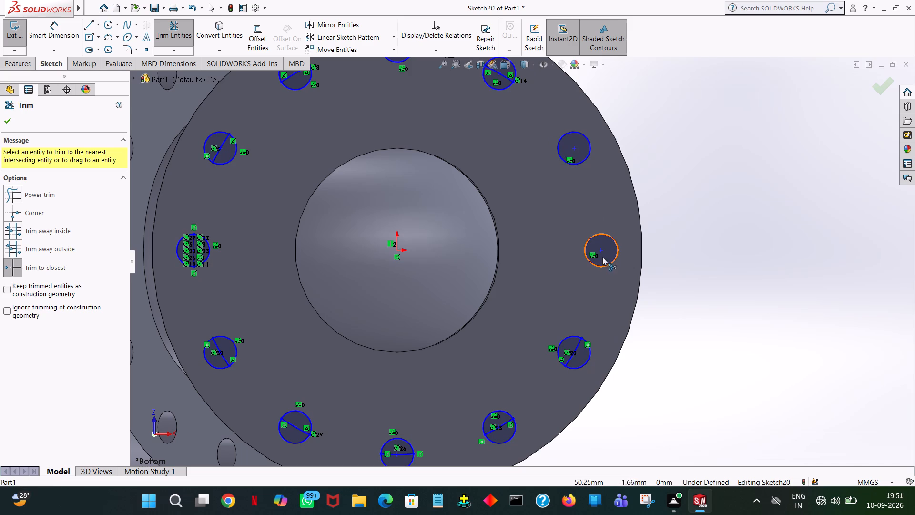
click(577, 347)
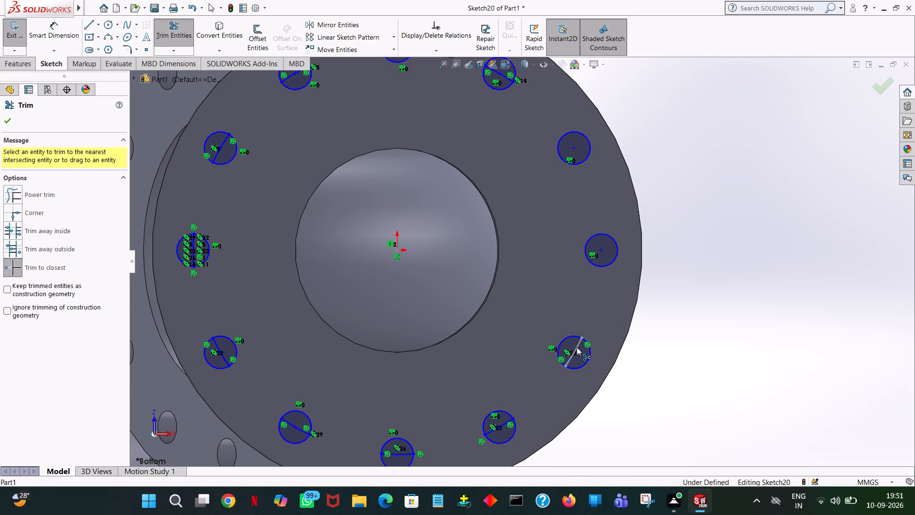
click(503, 424)
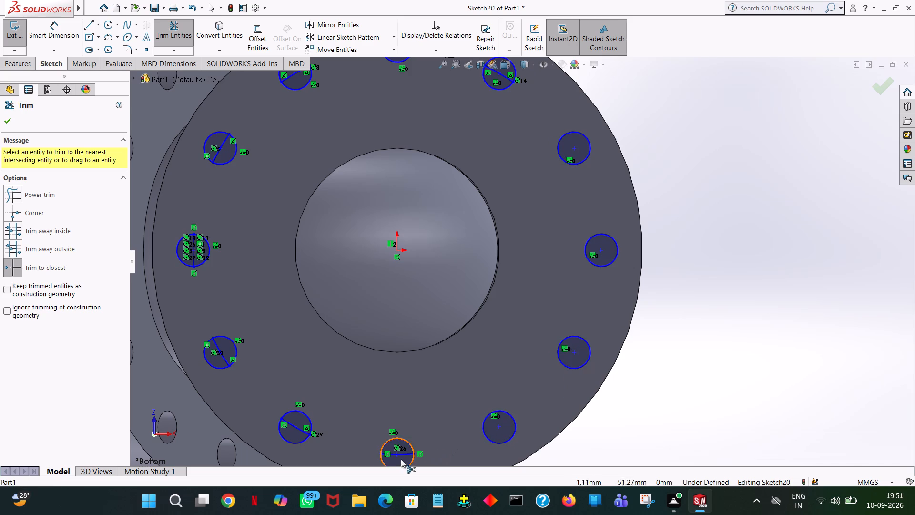
click(399, 455)
click(300, 430)
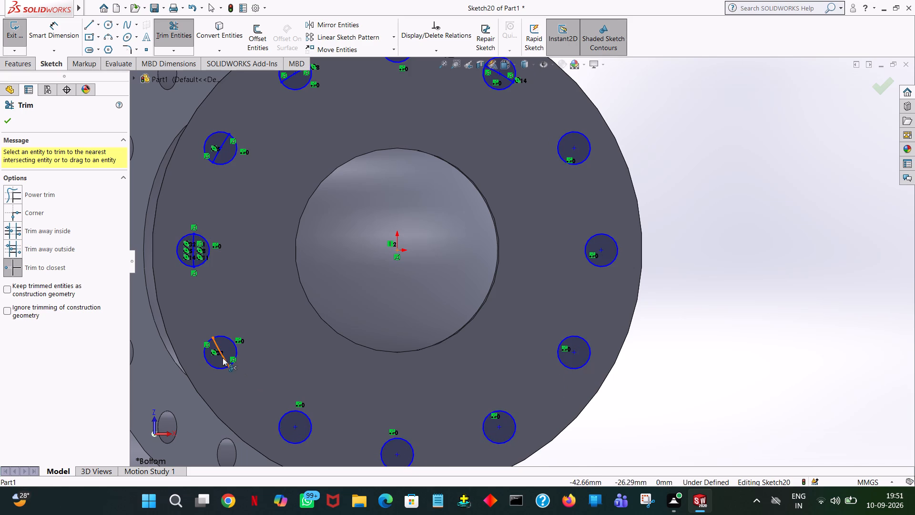
click(223, 356)
click(190, 249)
click(192, 251)
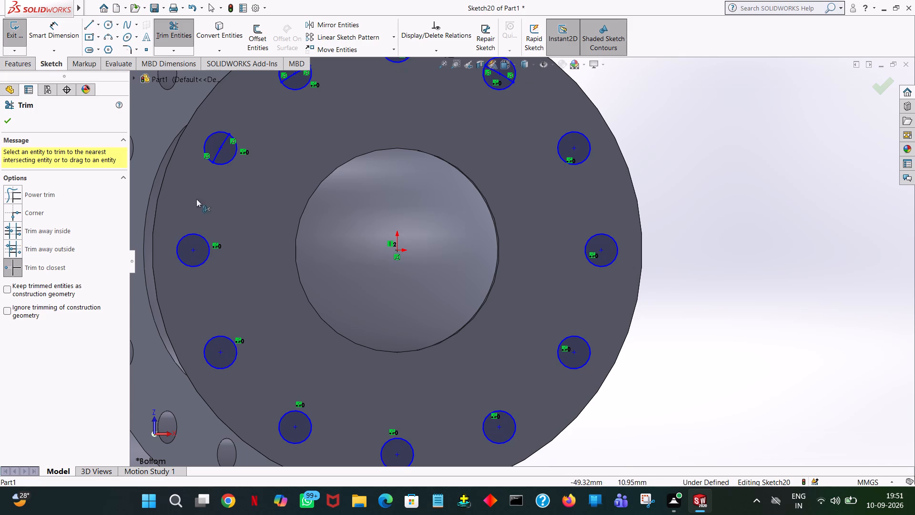
click(219, 149)
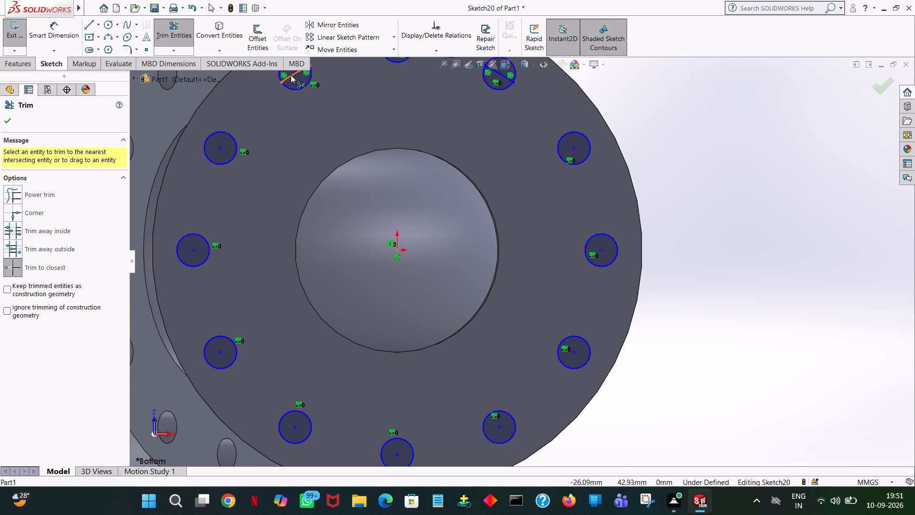
click(291, 75)
ctrl+middle_drag(437, 156, 440, 177)
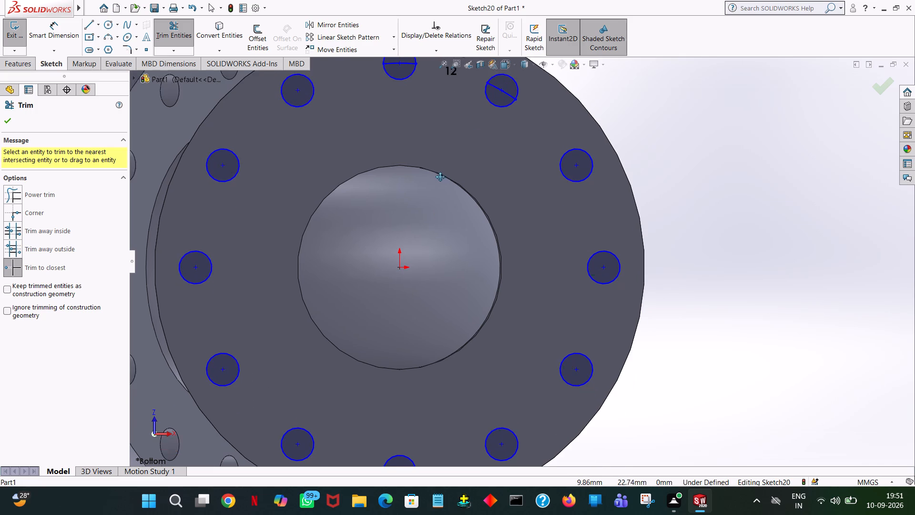
ctrl+middle_drag(440, 177, 441, 249)
click(408, 140)
click(493, 161)
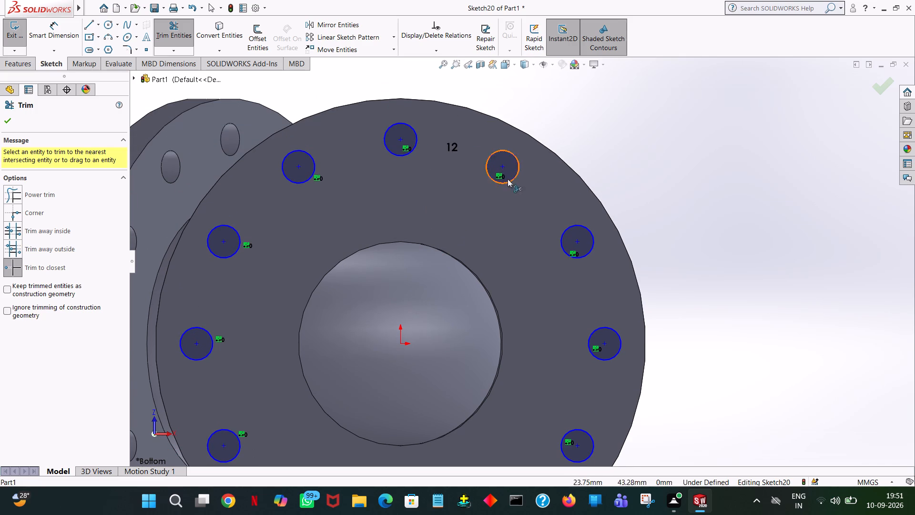
click(11, 118)
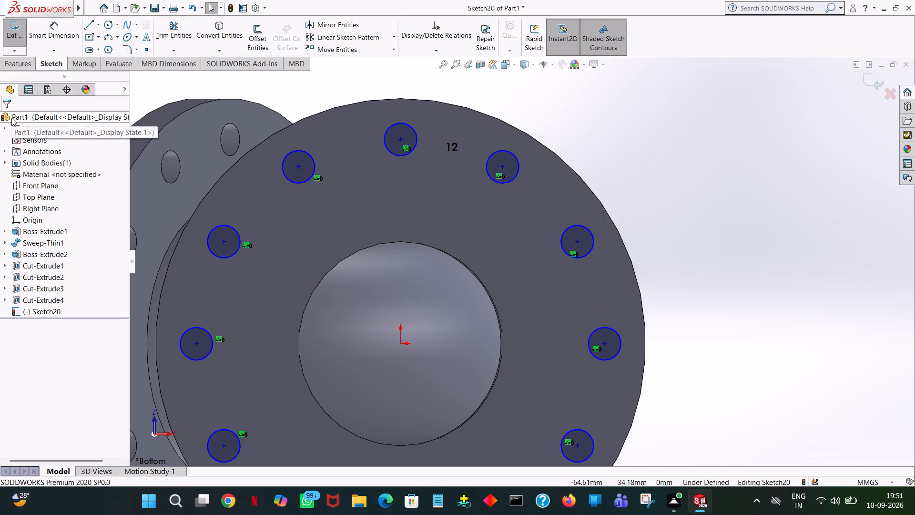
Cut the twelve bolt holes through the flange with a Blind Extruded Cut 10 mm deep and show the part in isometric view.
click(30, 65)
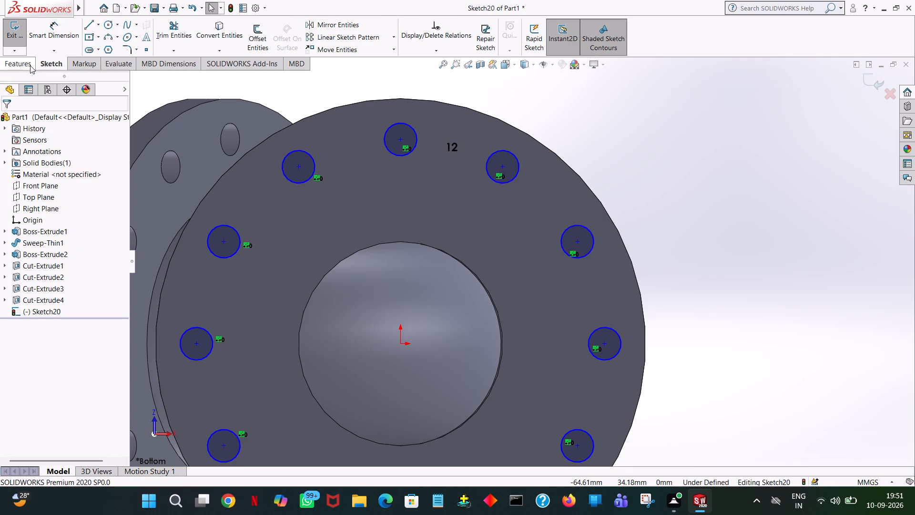
click(159, 42)
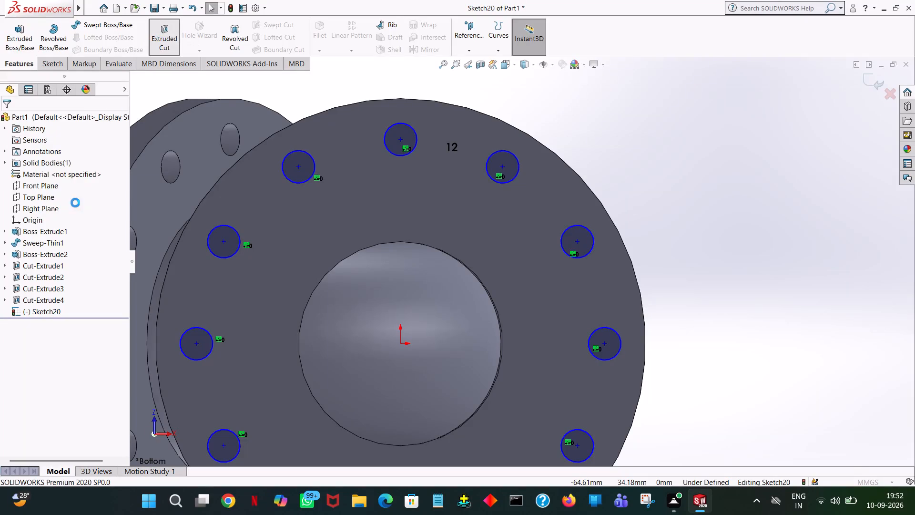
click(7, 120)
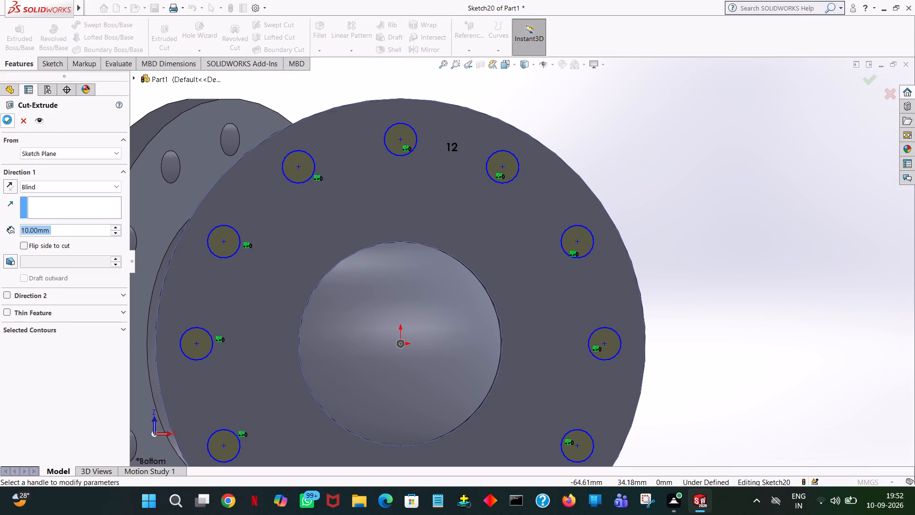
click(727, 179)
middle_drag(737, 175, 685, 175)
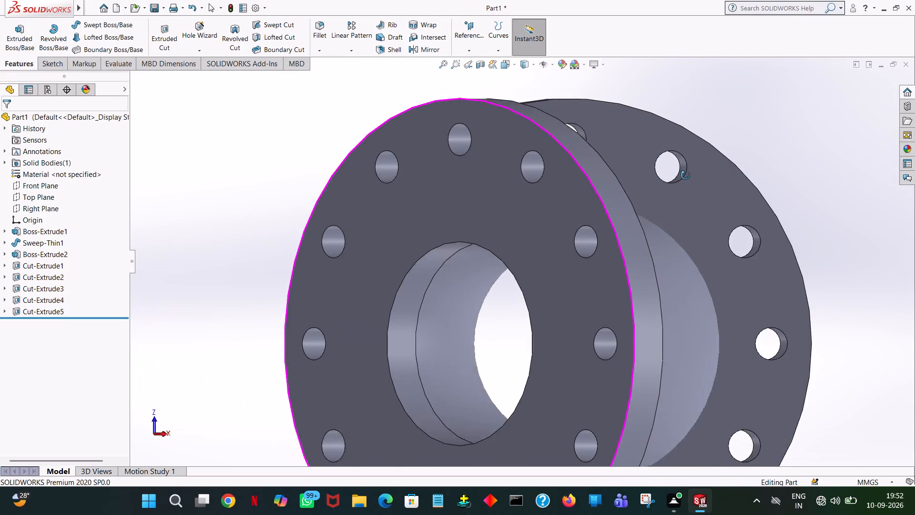
middle_drag(685, 175, 679, 176)
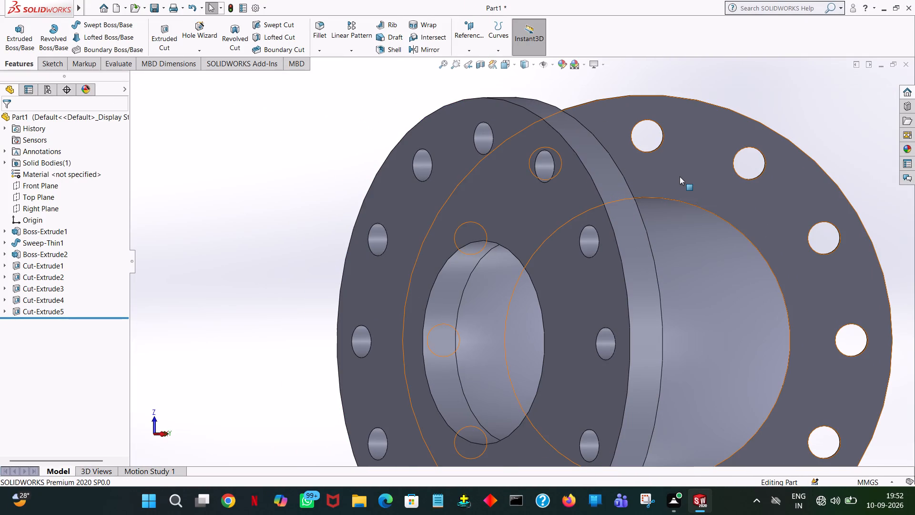
key(ctrl+7)
click(680, 176)
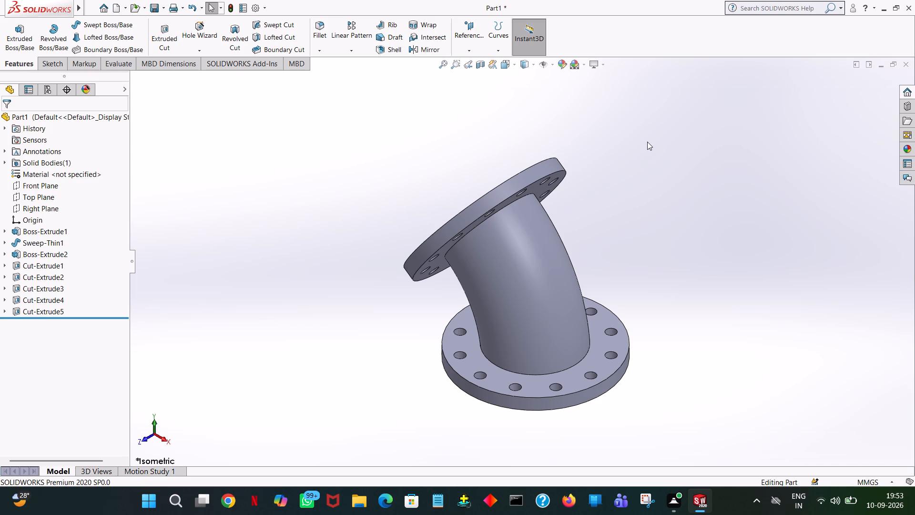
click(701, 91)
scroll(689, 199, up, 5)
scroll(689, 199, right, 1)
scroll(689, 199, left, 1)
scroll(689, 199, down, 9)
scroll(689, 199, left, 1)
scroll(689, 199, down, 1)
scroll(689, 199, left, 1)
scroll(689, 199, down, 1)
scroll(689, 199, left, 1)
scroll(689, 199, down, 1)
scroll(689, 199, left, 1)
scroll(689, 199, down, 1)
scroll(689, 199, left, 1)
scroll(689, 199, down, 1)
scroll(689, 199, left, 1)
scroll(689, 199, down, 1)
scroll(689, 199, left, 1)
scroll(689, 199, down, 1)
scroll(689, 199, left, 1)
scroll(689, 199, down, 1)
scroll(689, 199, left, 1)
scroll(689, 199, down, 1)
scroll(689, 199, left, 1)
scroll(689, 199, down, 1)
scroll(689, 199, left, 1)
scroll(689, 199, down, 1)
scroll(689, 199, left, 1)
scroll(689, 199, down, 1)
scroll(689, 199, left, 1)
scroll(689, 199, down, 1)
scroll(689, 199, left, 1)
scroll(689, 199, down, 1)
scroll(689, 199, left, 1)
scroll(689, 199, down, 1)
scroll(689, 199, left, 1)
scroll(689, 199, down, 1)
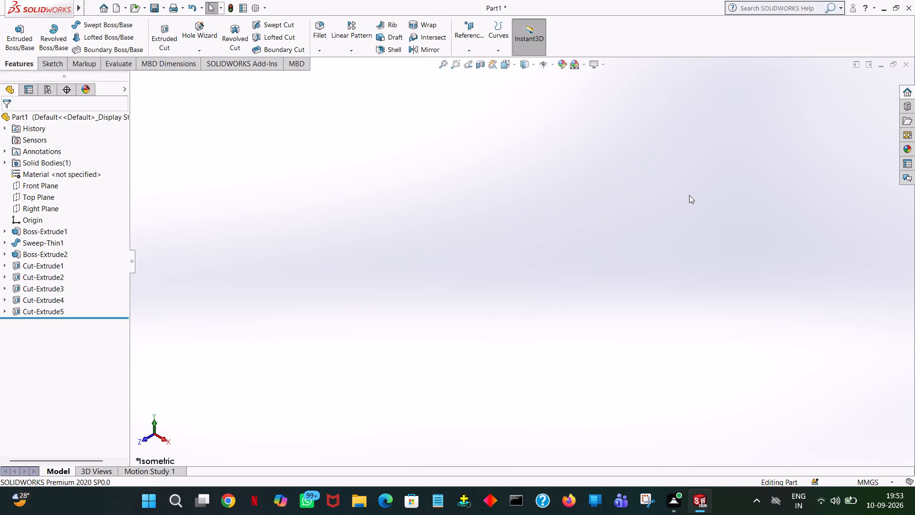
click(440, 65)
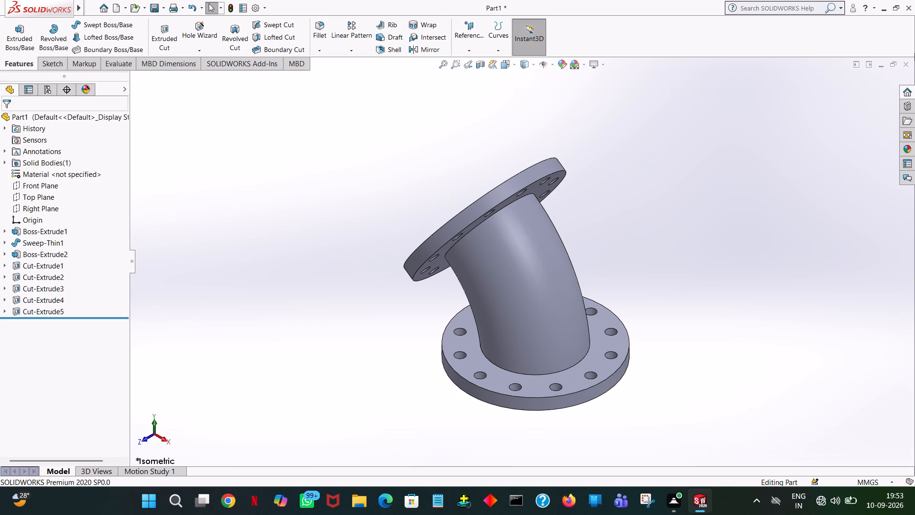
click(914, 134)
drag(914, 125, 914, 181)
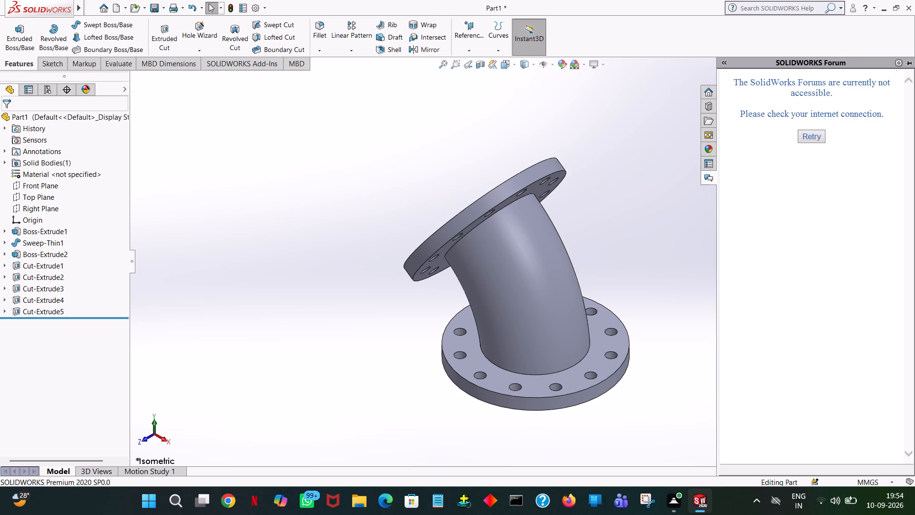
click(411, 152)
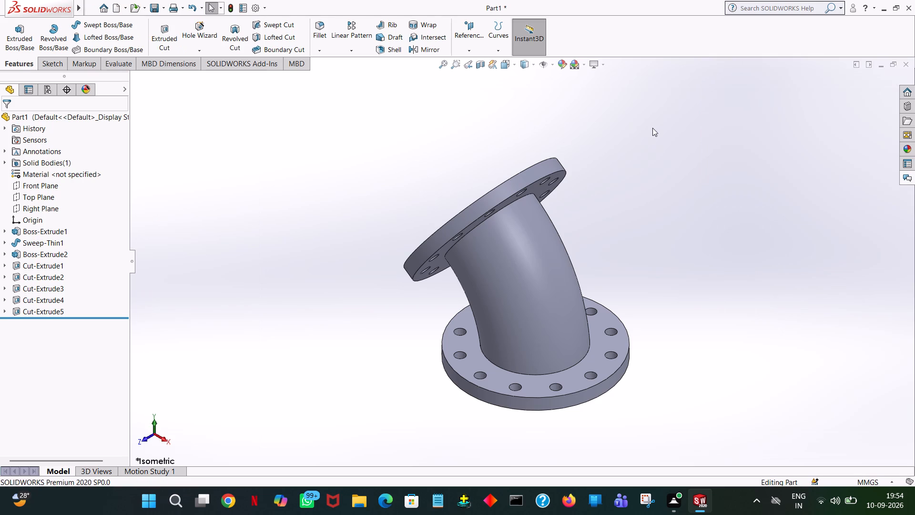
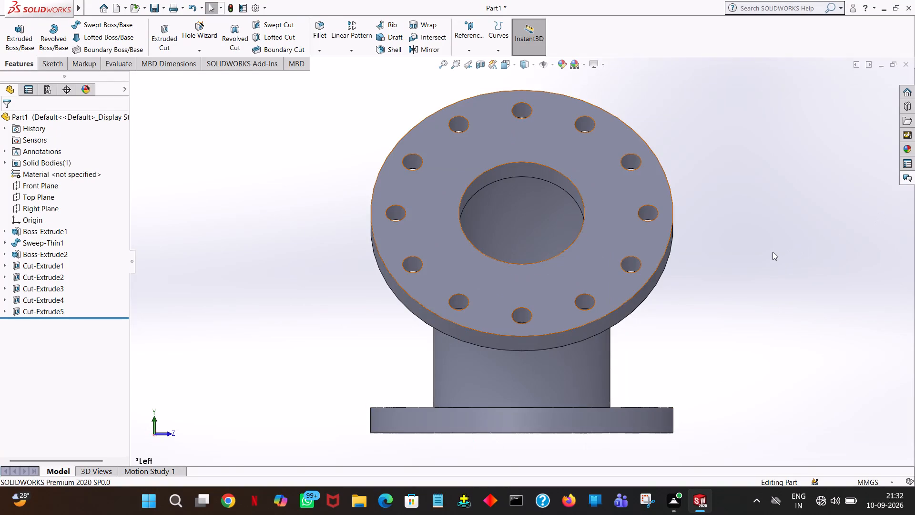
Save the part as "pipe elbow" in the "desighn new job" folder in SOLIDWORKS Part format.
middle_drag(774, 248, 209, 318)
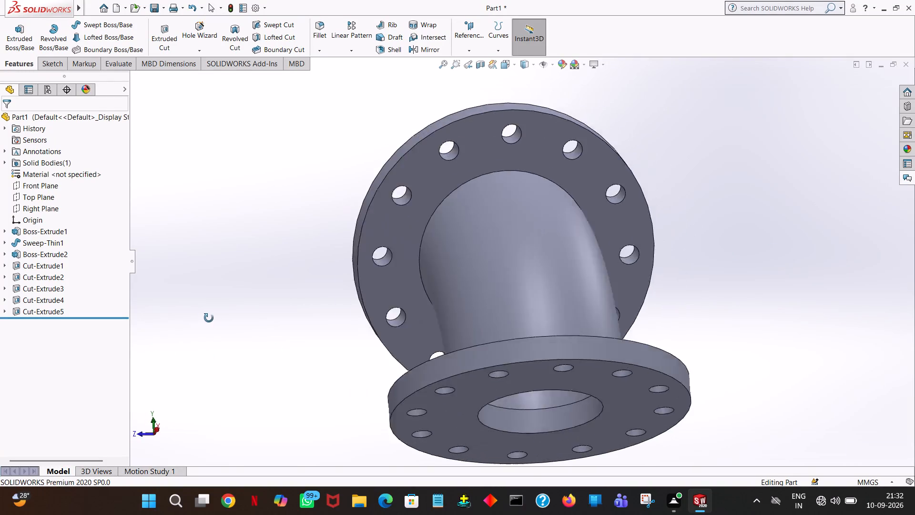
middle_drag(209, 318, 303, 316)
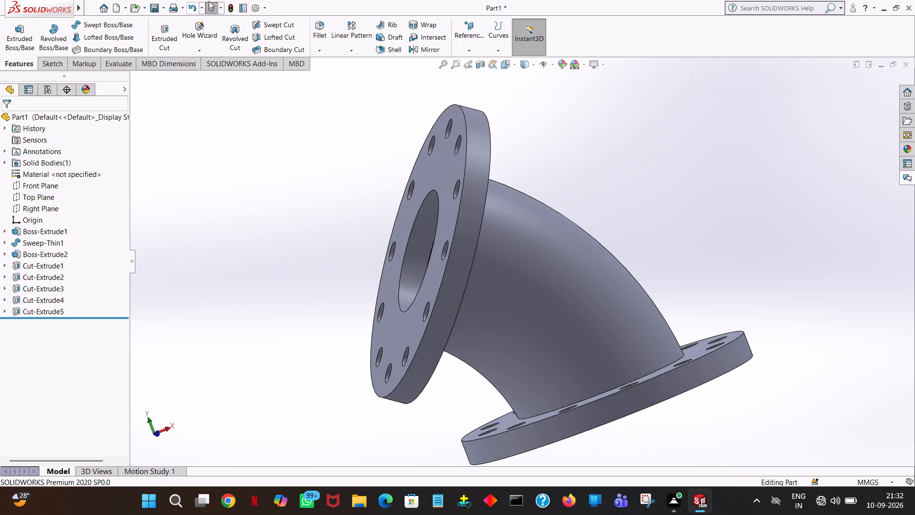
click(151, 4)
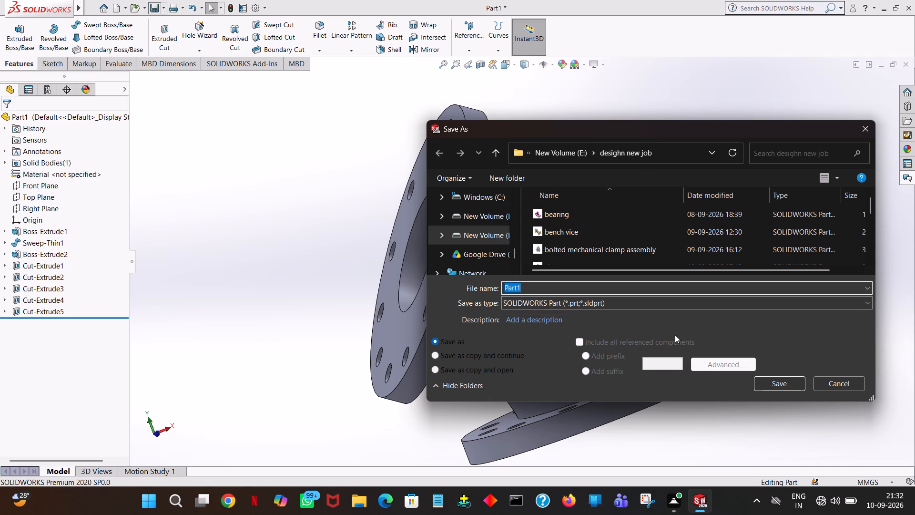
text(pipr)
key(space)
key(BackSpace)
key(BackSpace)
text(e)
key(space)
text(elbow)
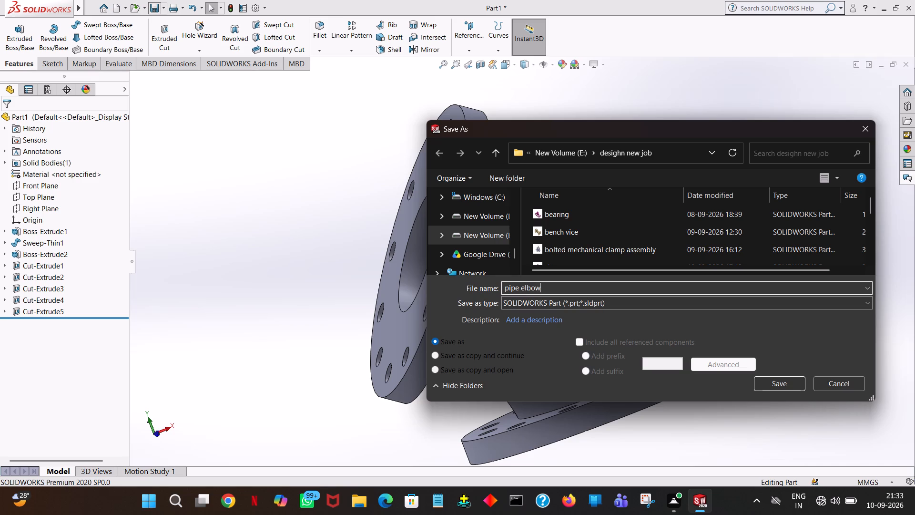
key(Return)
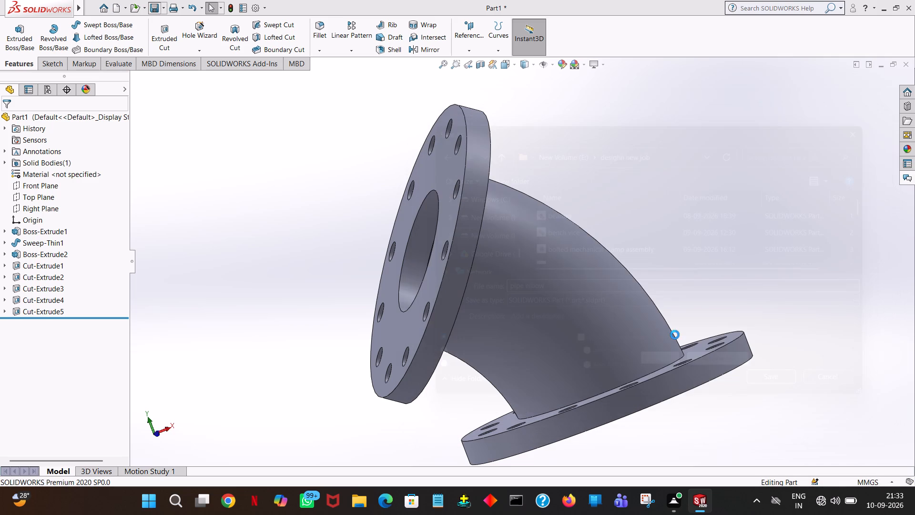
Save a PDF copy of the part as "pipe elbow" in the "pdf new job" folder on New Volume (E:).
click(163, 5)
click(183, 31)
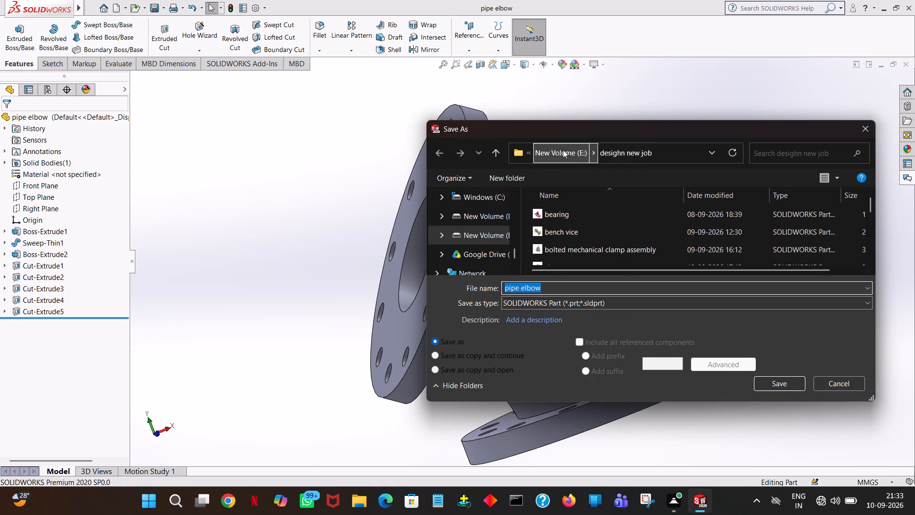
click(563, 150)
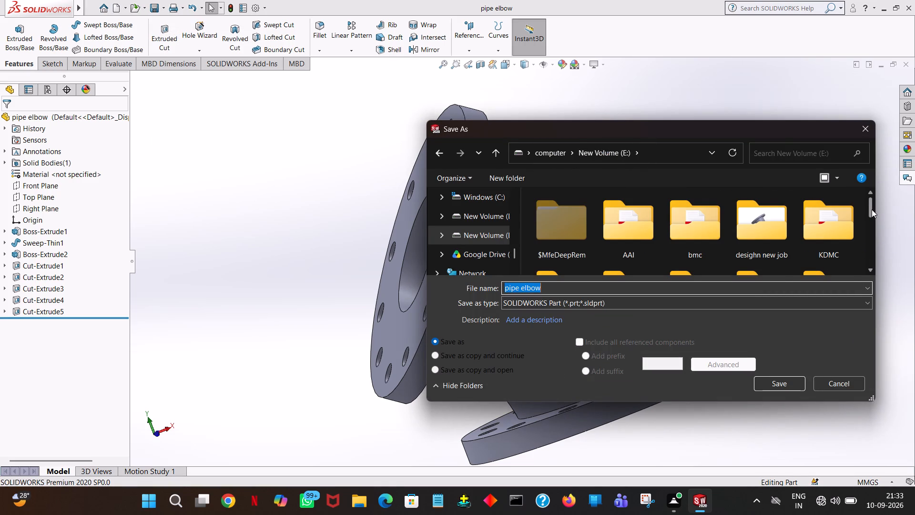
drag(872, 209, 884, 242)
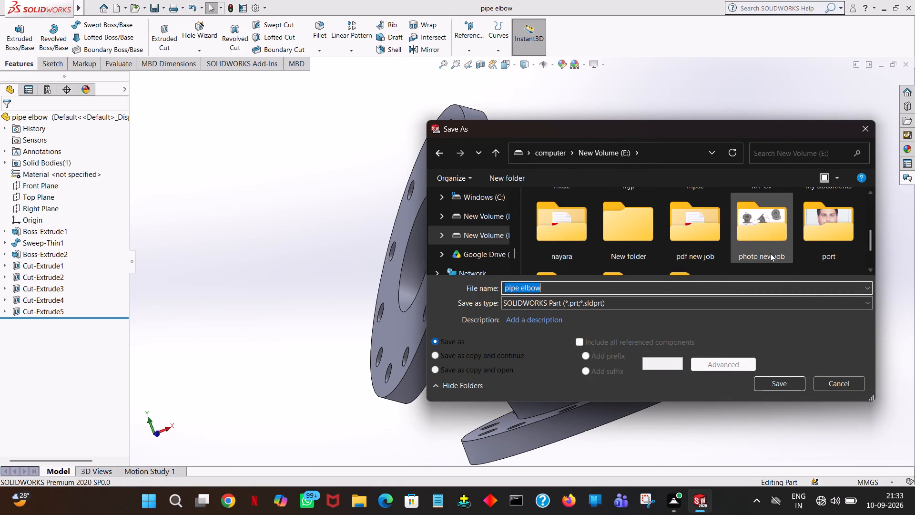
drag(870, 237, 870, 244)
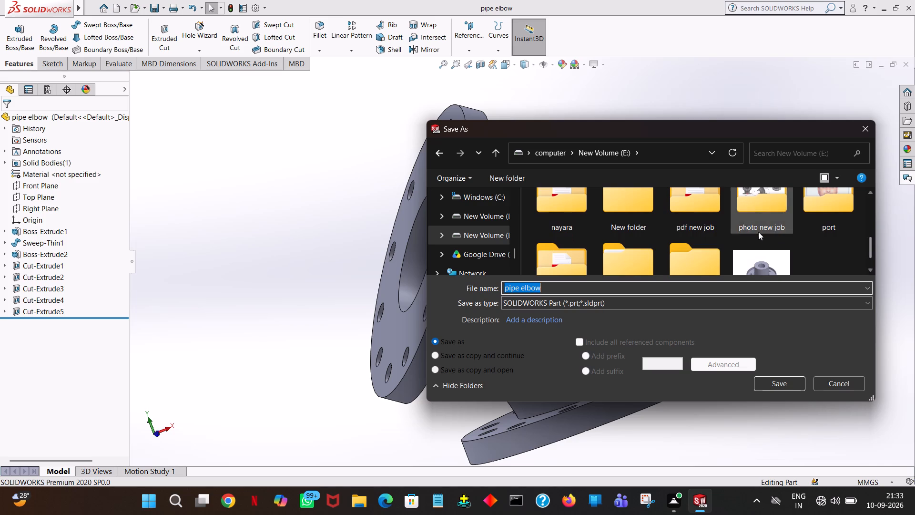
double_click(719, 208)
click(549, 305)
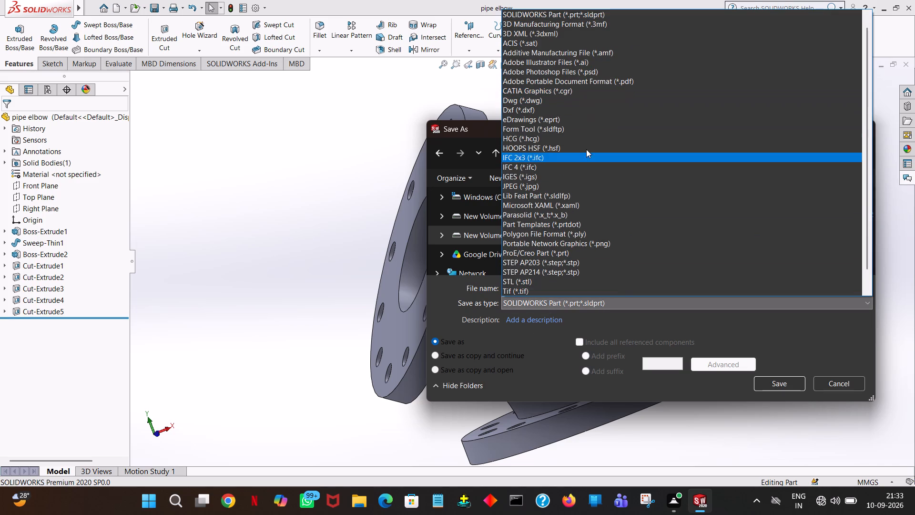
click(598, 84)
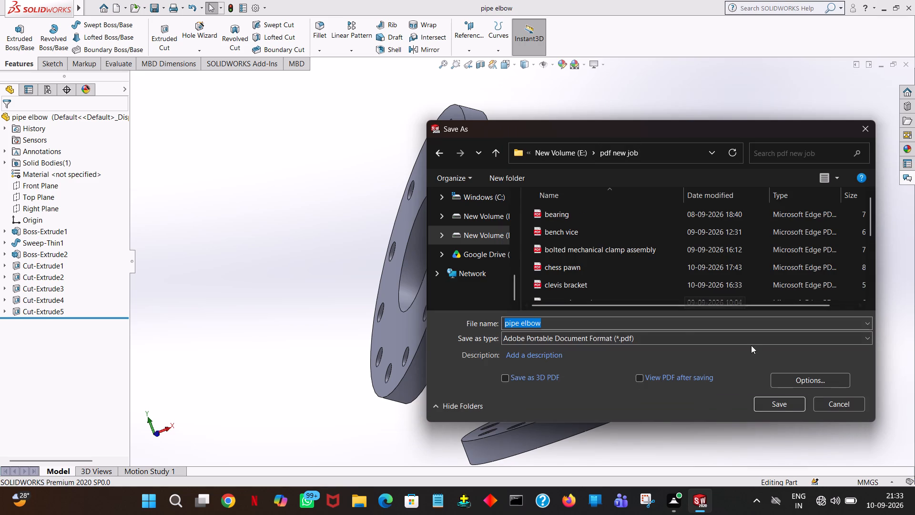
click(790, 403)
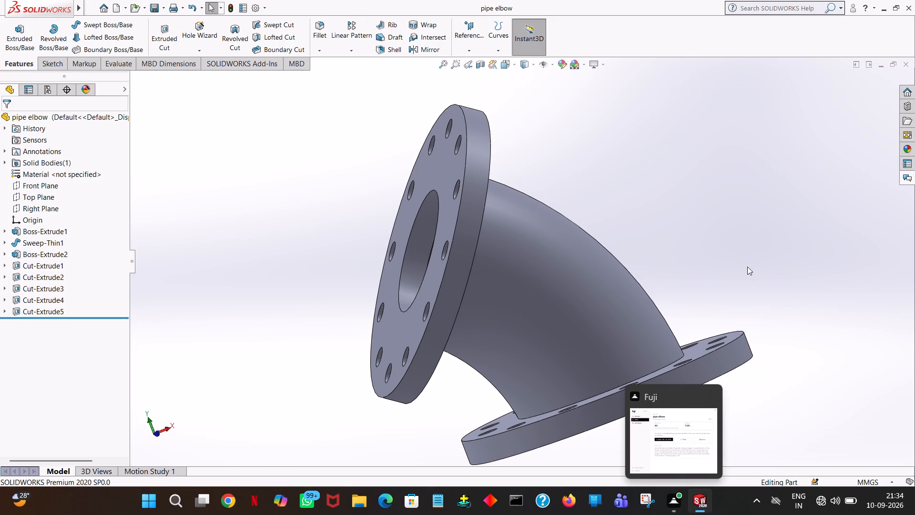
Examine the finished pipe elbow from several sides, including both flanges, their bolt holes and the through-bore.
middle_drag(682, 287, 572, 168)
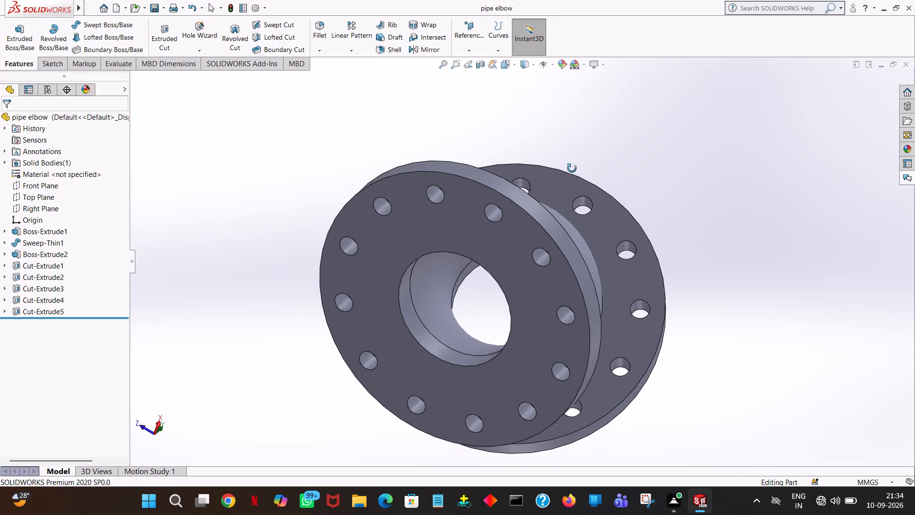
middle_drag(572, 168, 705, 274)
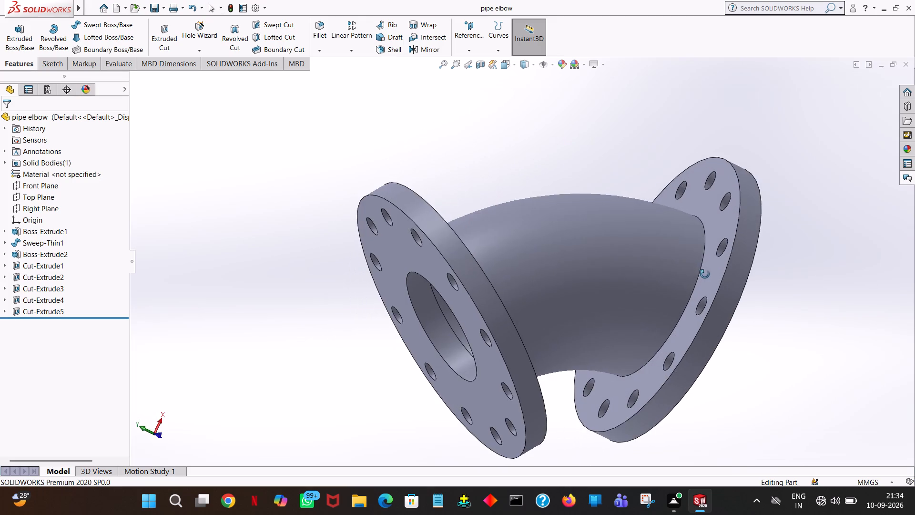
middle_drag(705, 274, 868, 195)
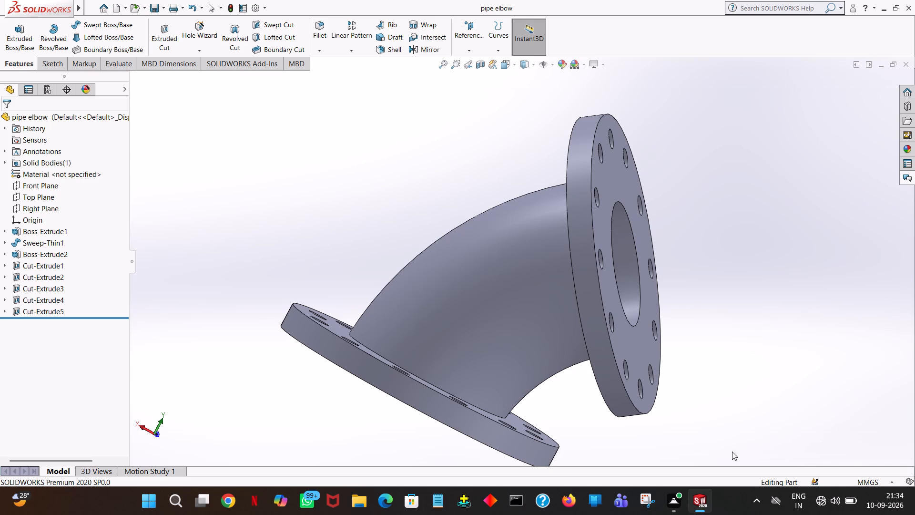
middle_drag(739, 384, 564, 412)
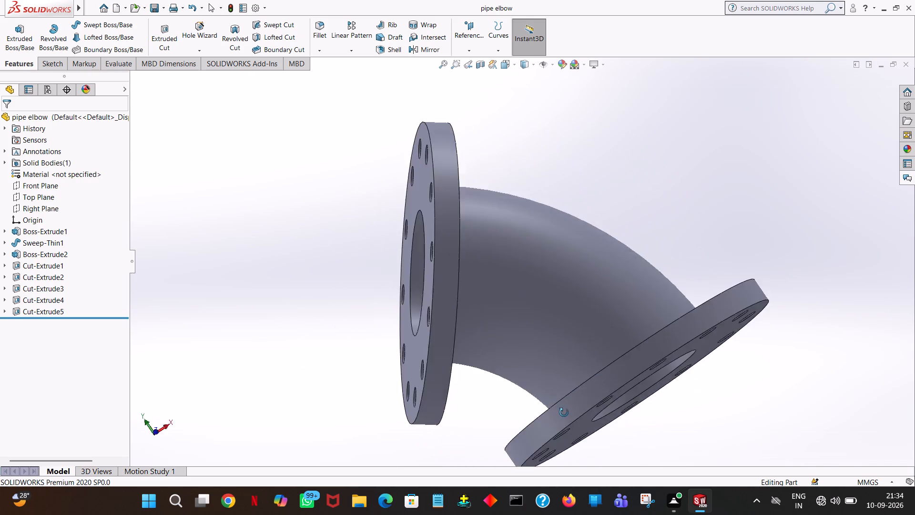
middle_drag(564, 412, 480, 317)
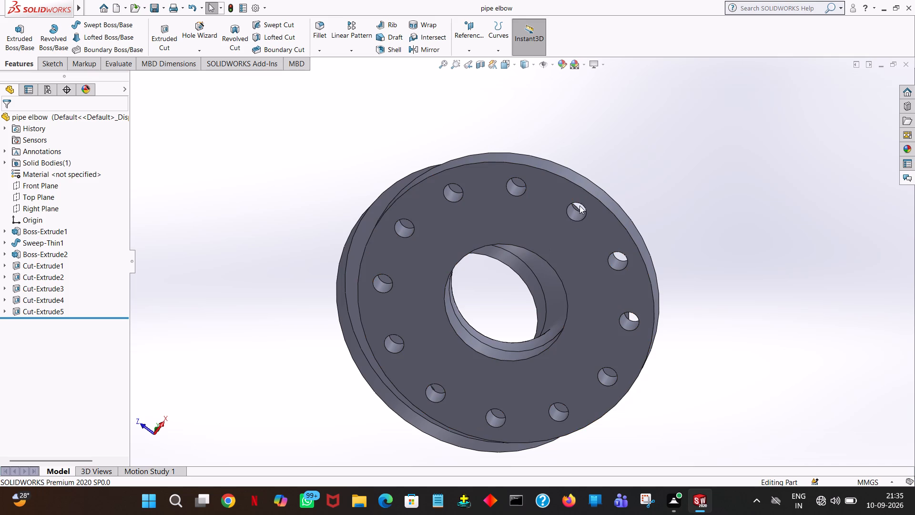
middle_drag(691, 210, 902, 252)
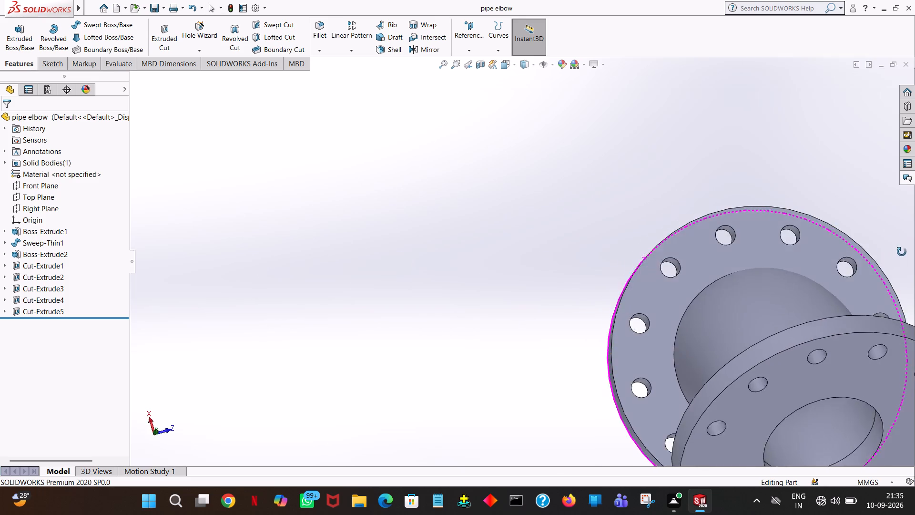
middle_drag(902, 252, 876, 156)
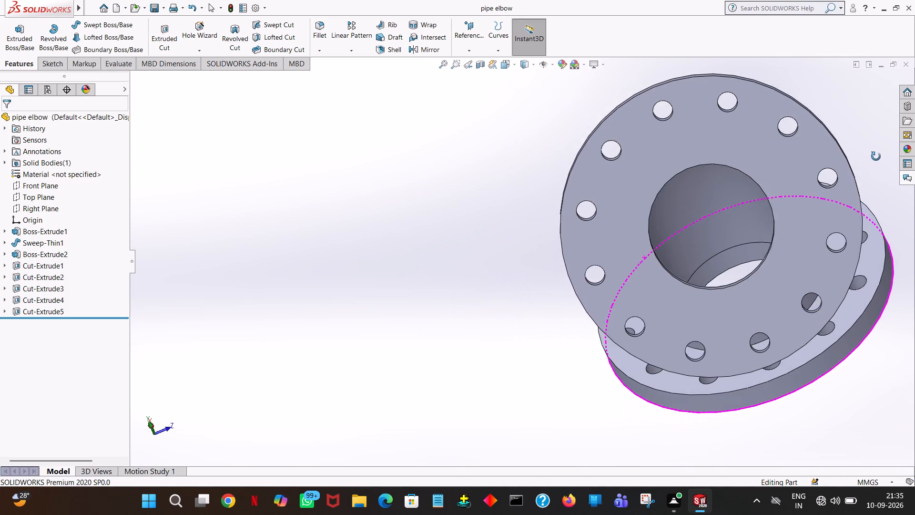
middle_drag(876, 156, 759, 200)
middle_drag(756, 216, 781, 249)
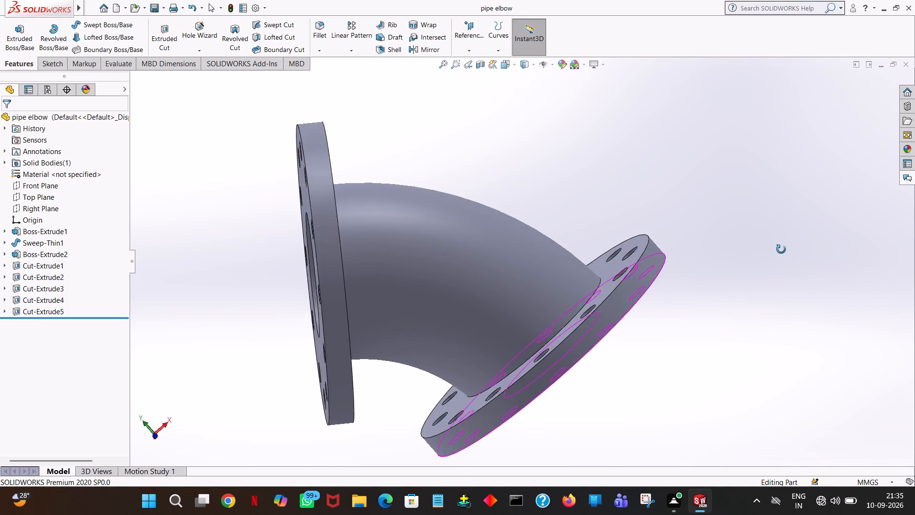
middle_drag(781, 249, 857, 260)
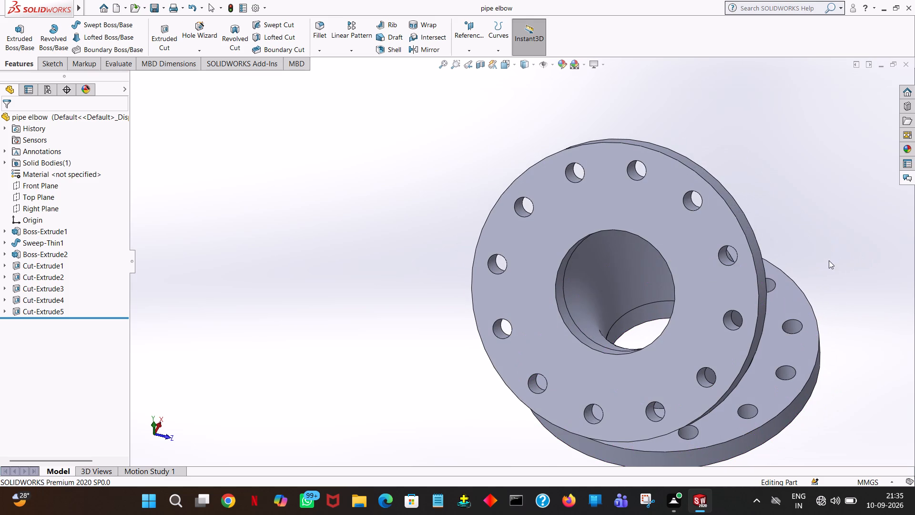
middle_click(801, 260)
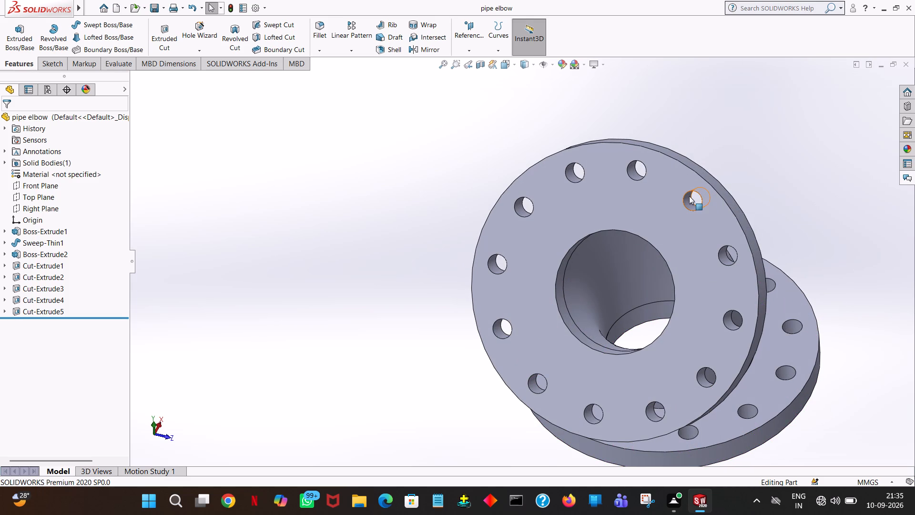
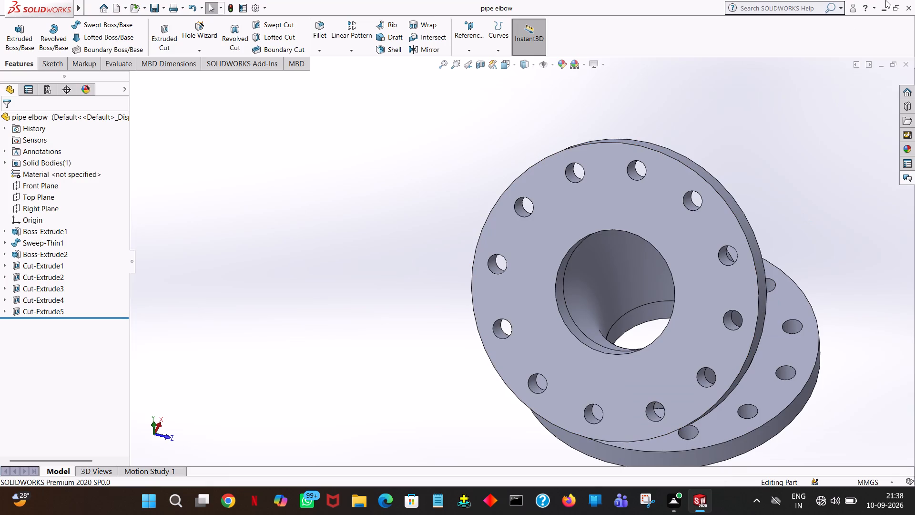
Examine the saved elbow's curved outer body, both flange faces and the alignment of the bore and bolt holes.
middle_drag(914, 237, 914, 171)
middle_drag(914, 171, 914, 206)
middle_drag(792, 227, 696, 192)
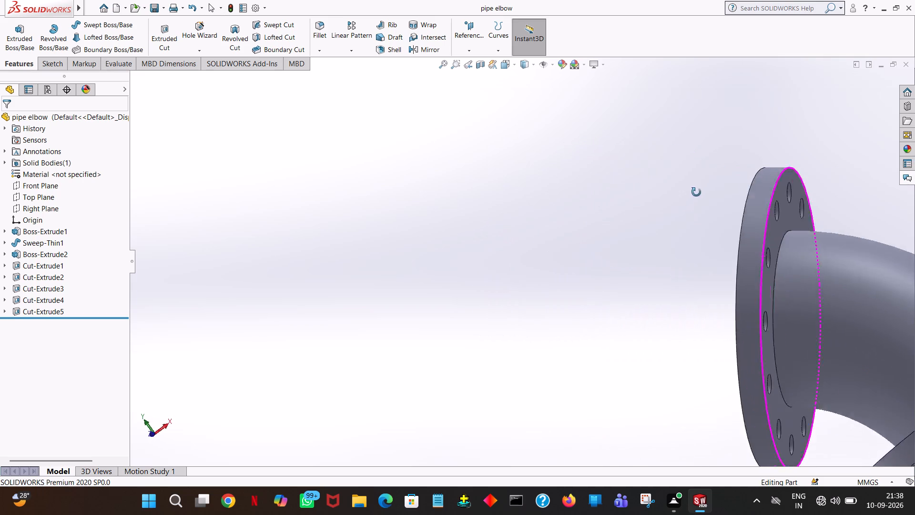
middle_drag(696, 192, 492, 276)
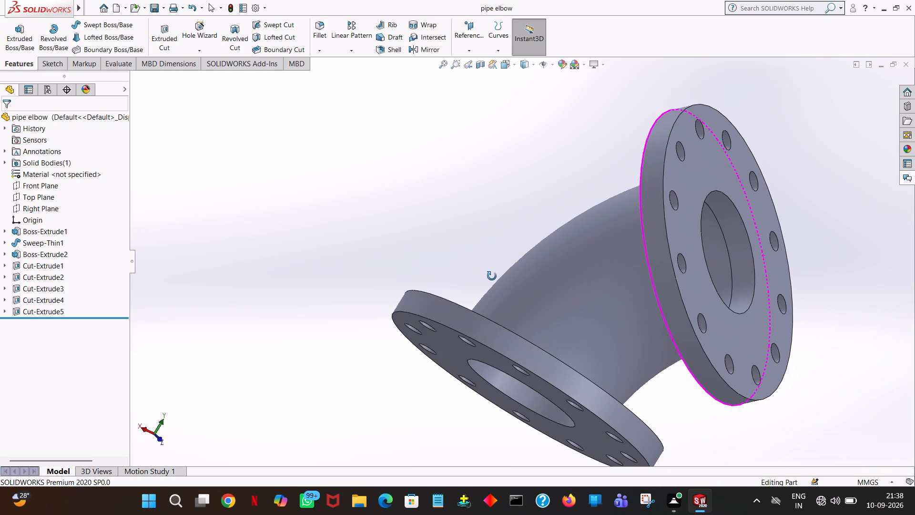
middle_drag(492, 276, 500, 206)
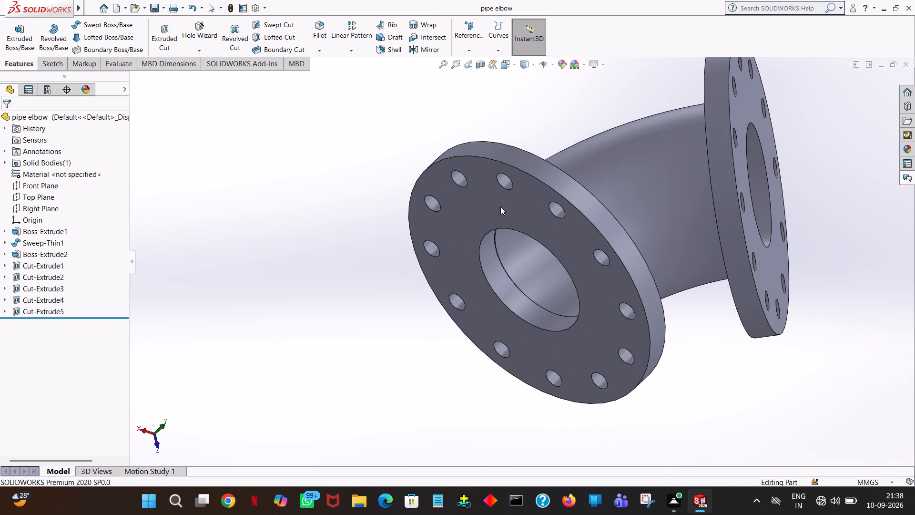
click(368, 133)
middle_drag(468, 121, 447, 217)
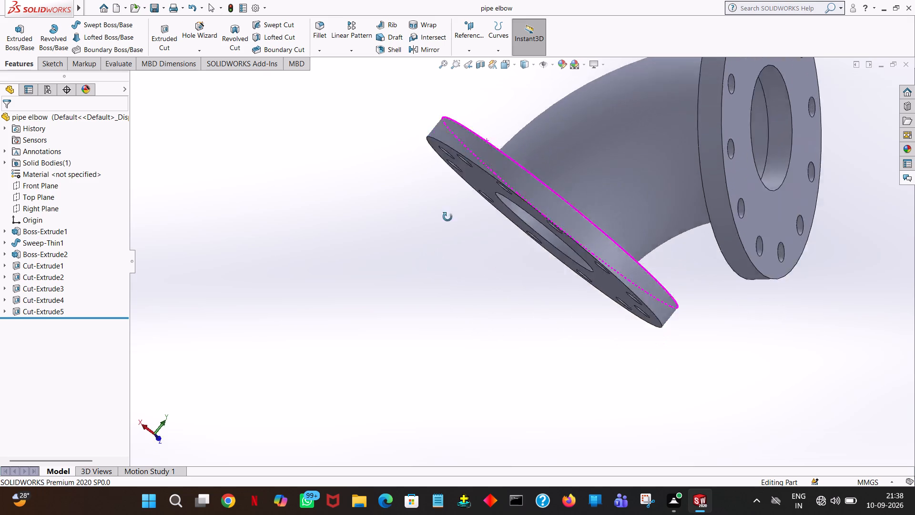
middle_drag(447, 217, 355, 292)
middle_drag(398, 256, 417, 240)
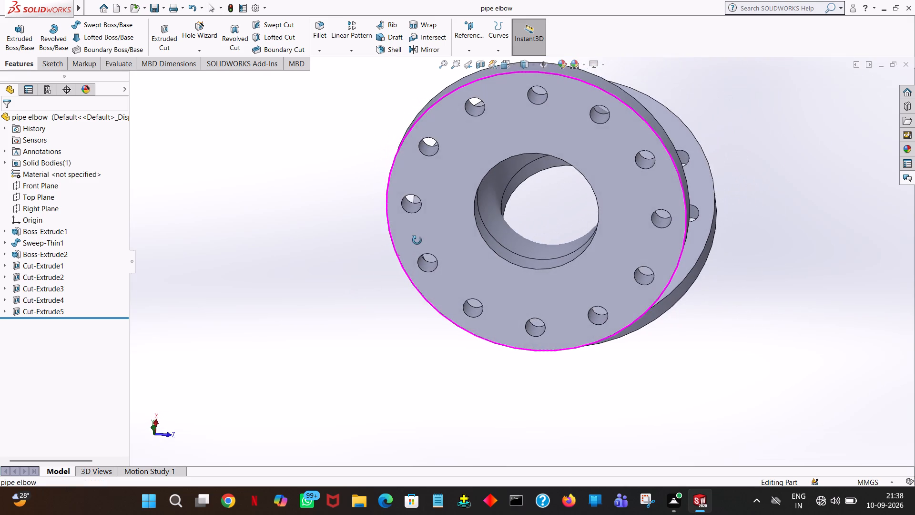
middle_drag(417, 240, 418, 226)
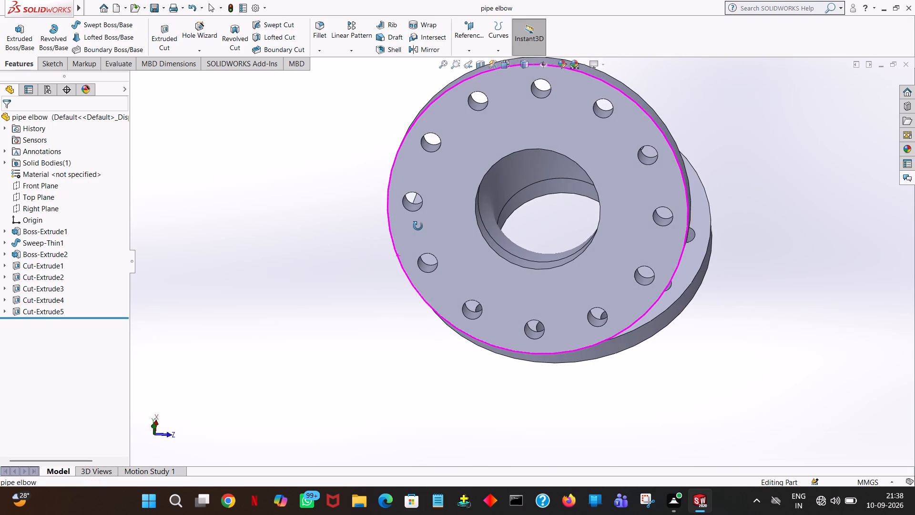
middle_drag(418, 226, 421, 219)
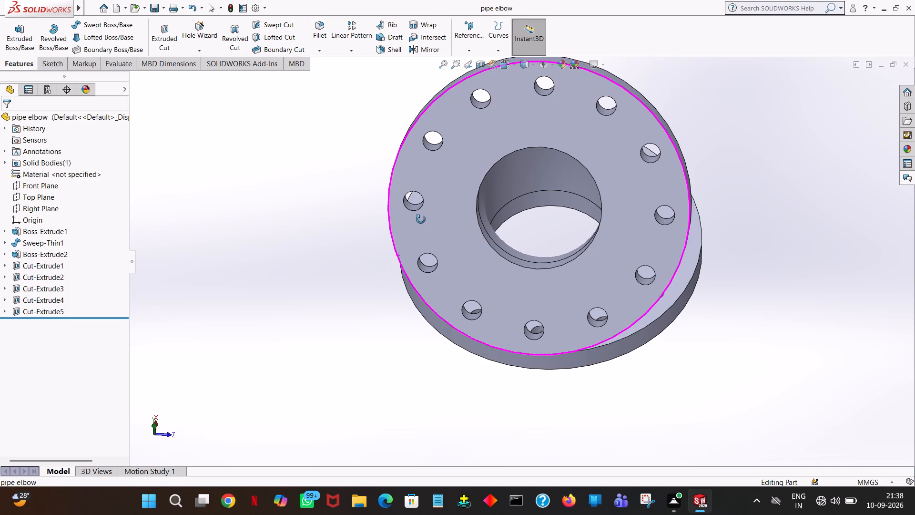
middle_drag(421, 219, 425, 231)
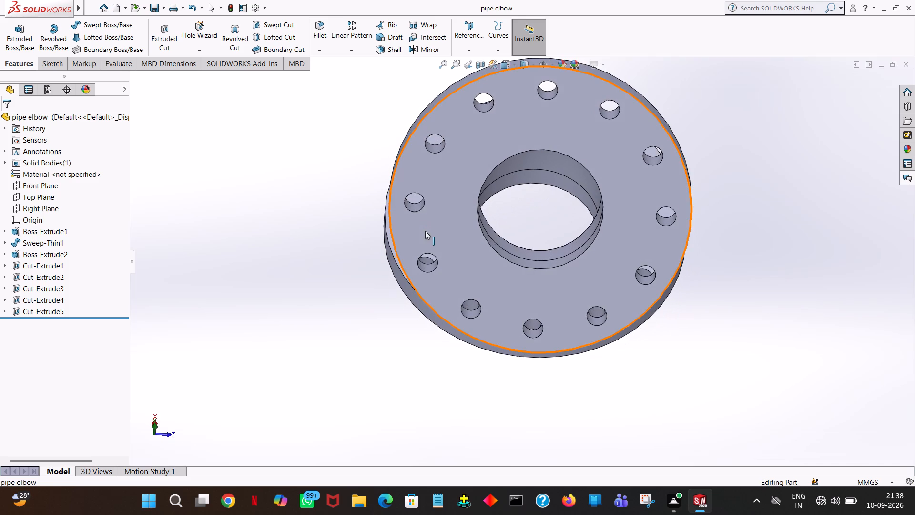
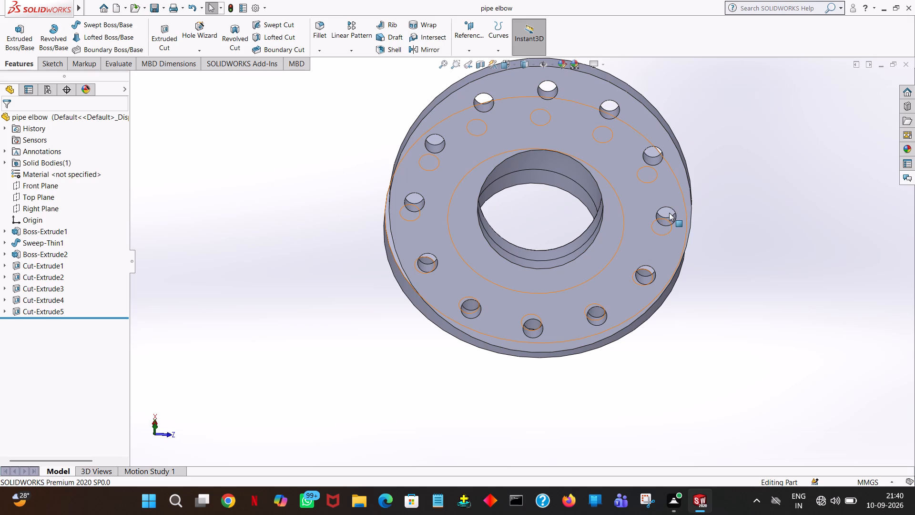
Inspect the finished pipe elbow from all sides, checking the through bore, the bolt holes and the joints between pipe and flanges.
middle_drag(849, 220, 831, 225)
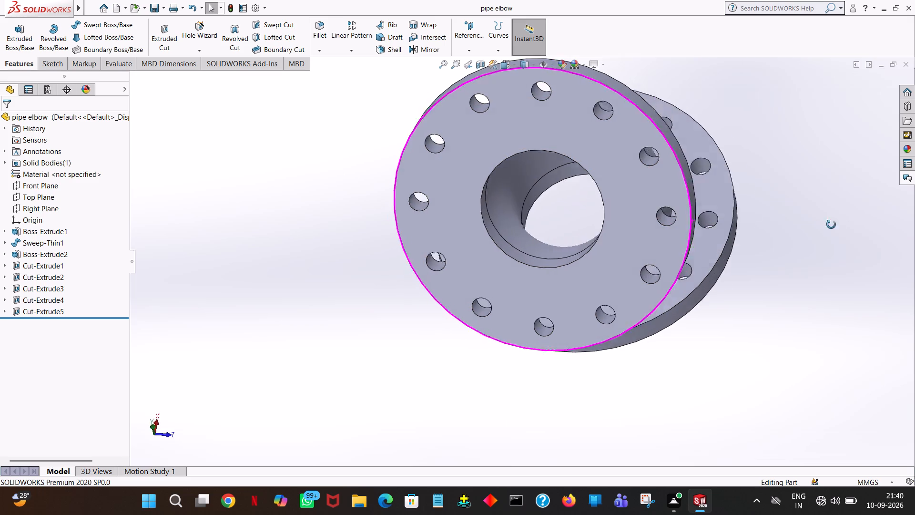
middle_drag(831, 225, 566, 277)
middle_click(566, 277)
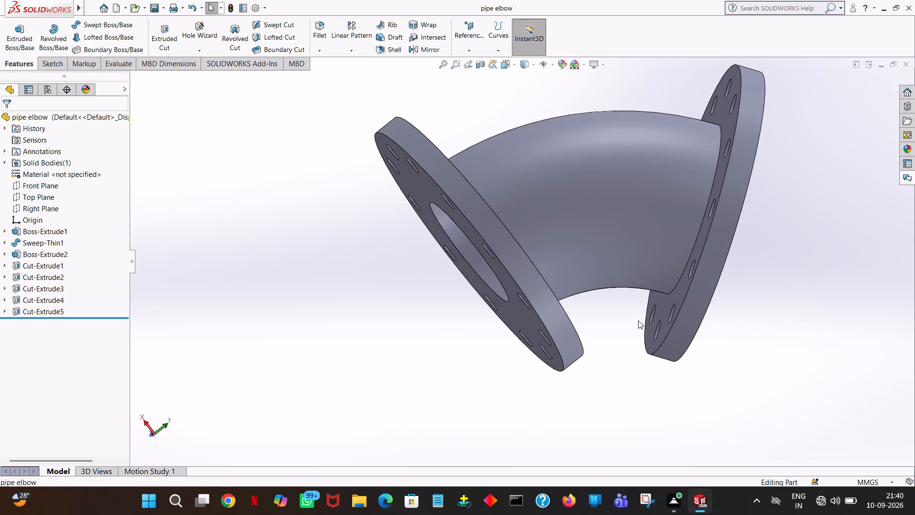
click(608, 310)
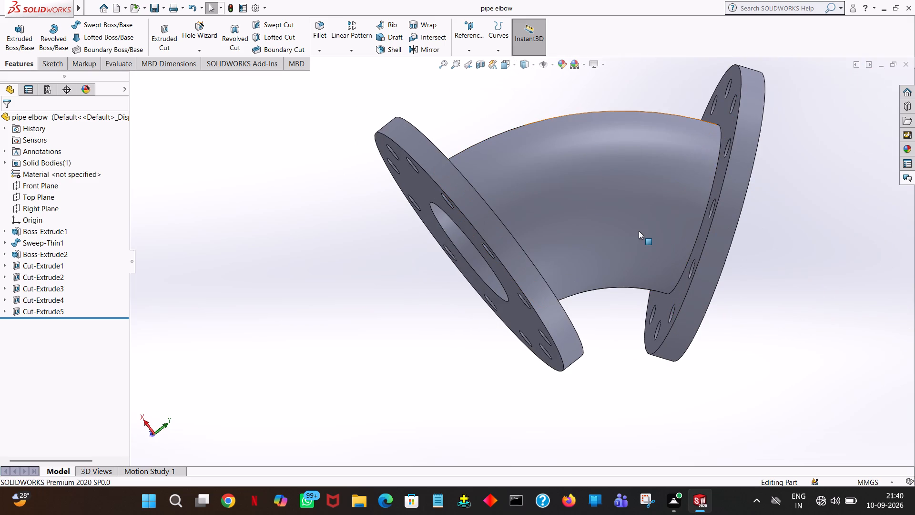
middle_drag(649, 217, 676, 199)
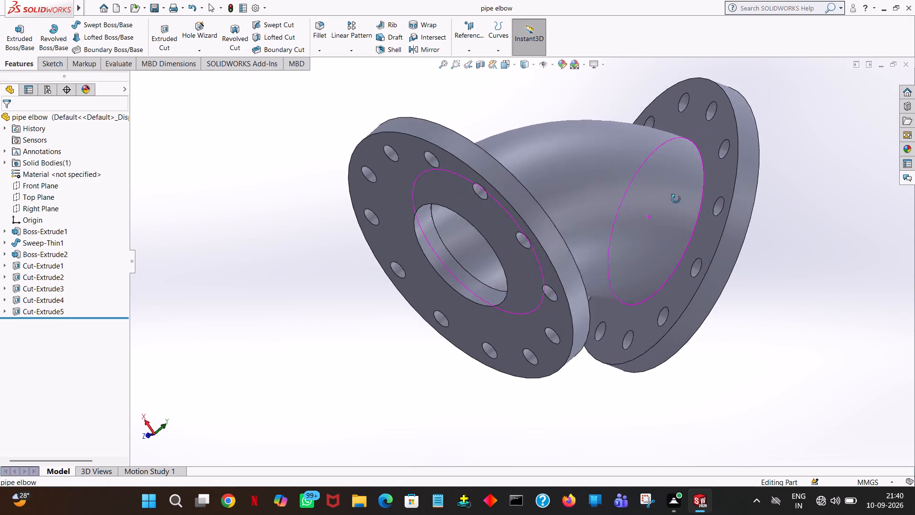
middle_drag(676, 199, 598, 197)
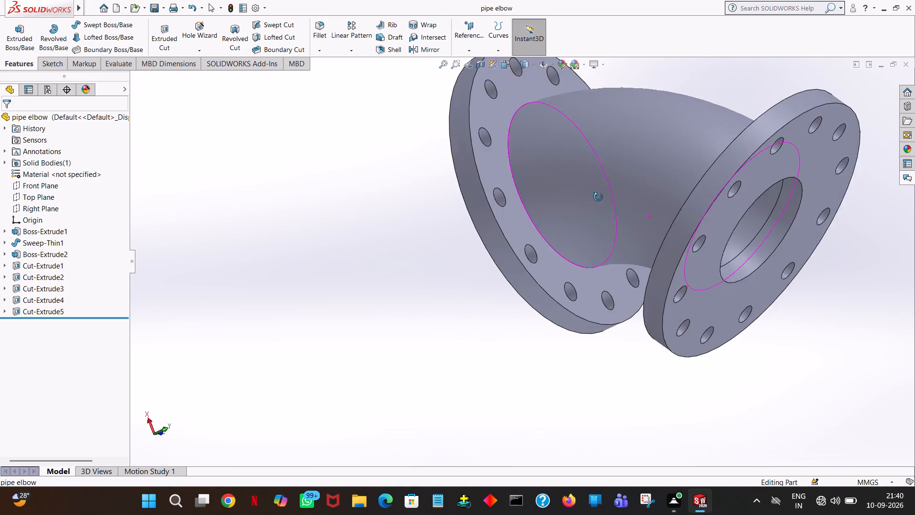
middle_drag(598, 197, 340, 252)
middle_drag(340, 252, 276, 240)
middle_drag(275, 239, 439, 180)
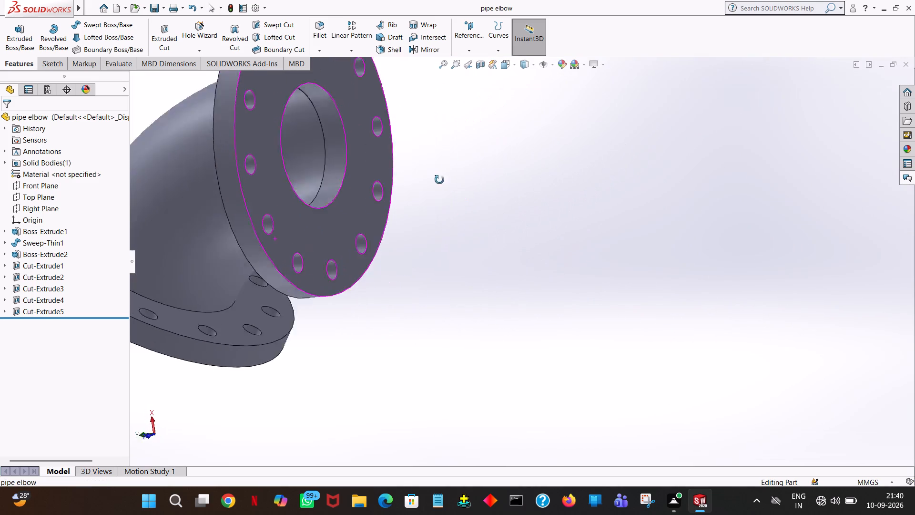
middle_drag(439, 180, 653, 247)
middle_drag(630, 156, 657, 98)
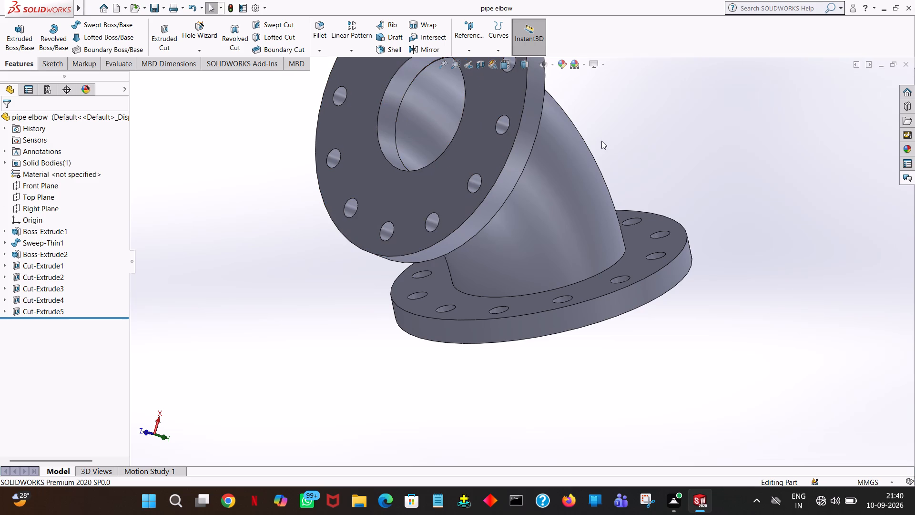
middle_drag(546, 122, 584, 238)
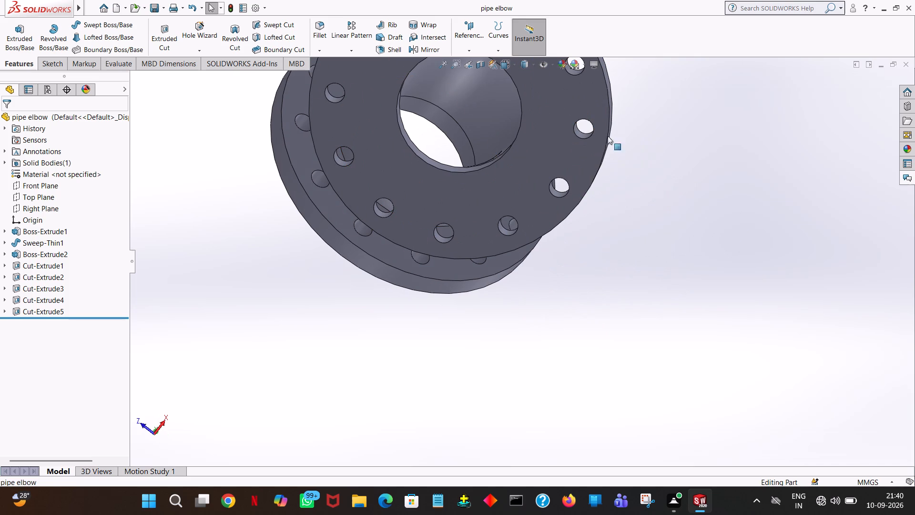
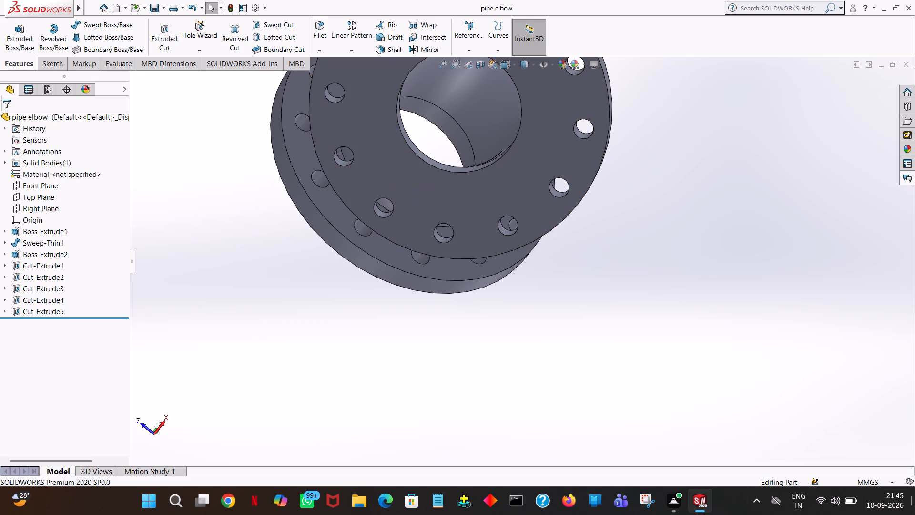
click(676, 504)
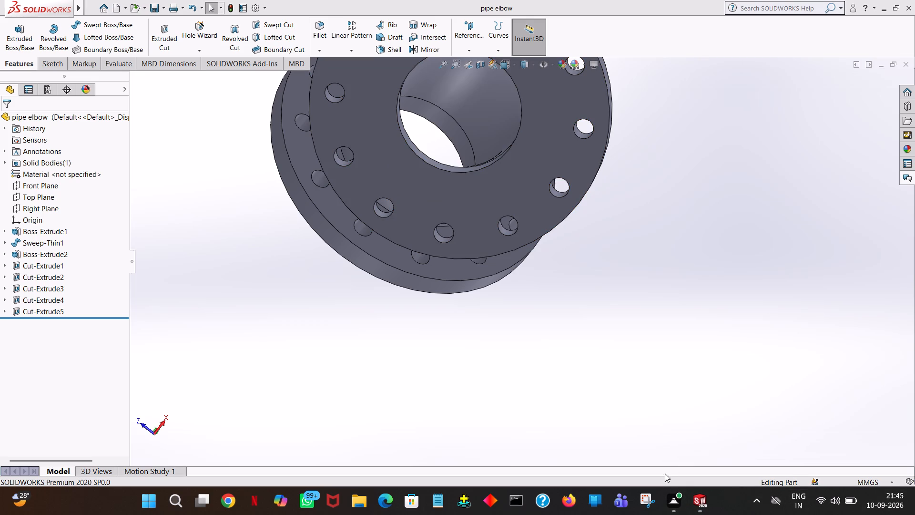